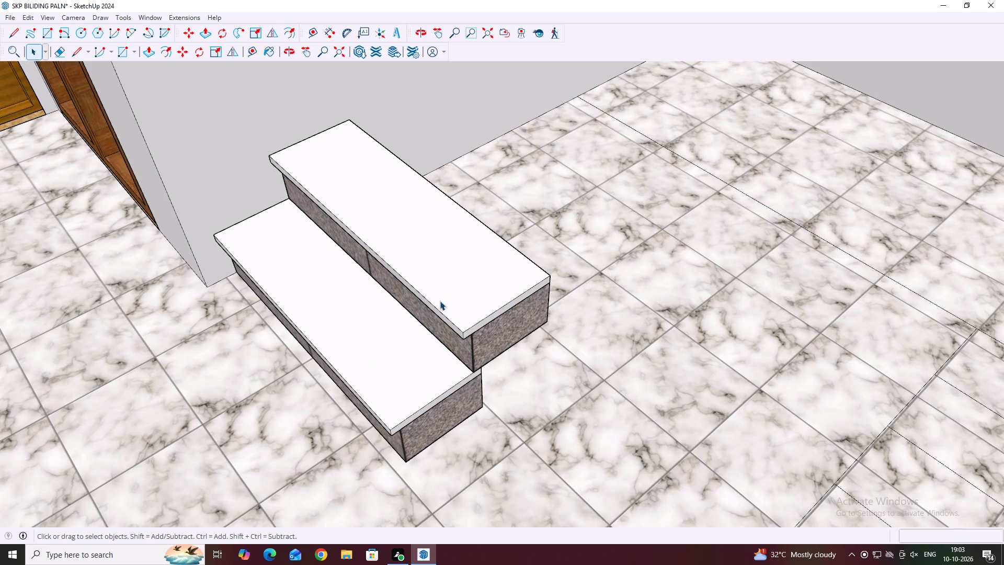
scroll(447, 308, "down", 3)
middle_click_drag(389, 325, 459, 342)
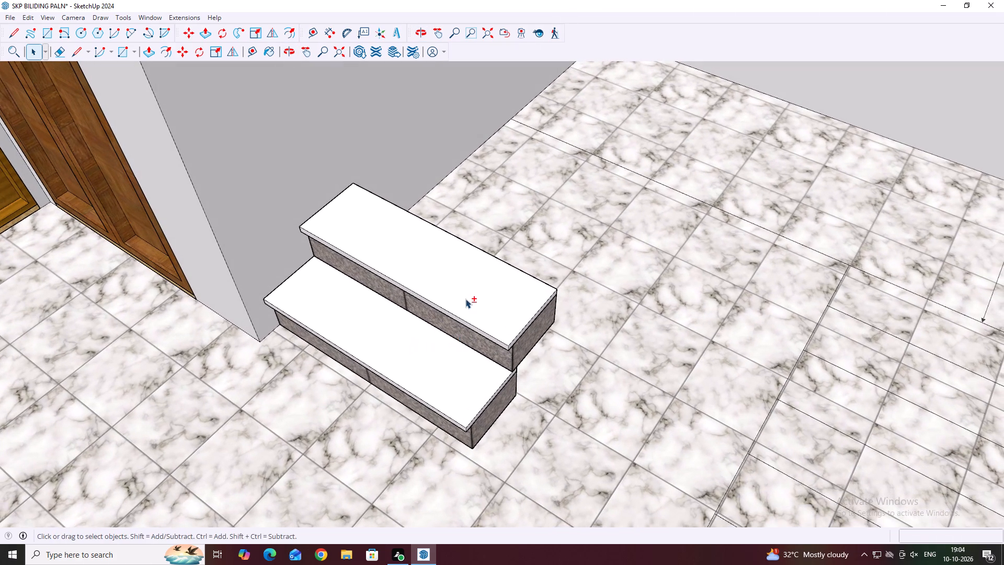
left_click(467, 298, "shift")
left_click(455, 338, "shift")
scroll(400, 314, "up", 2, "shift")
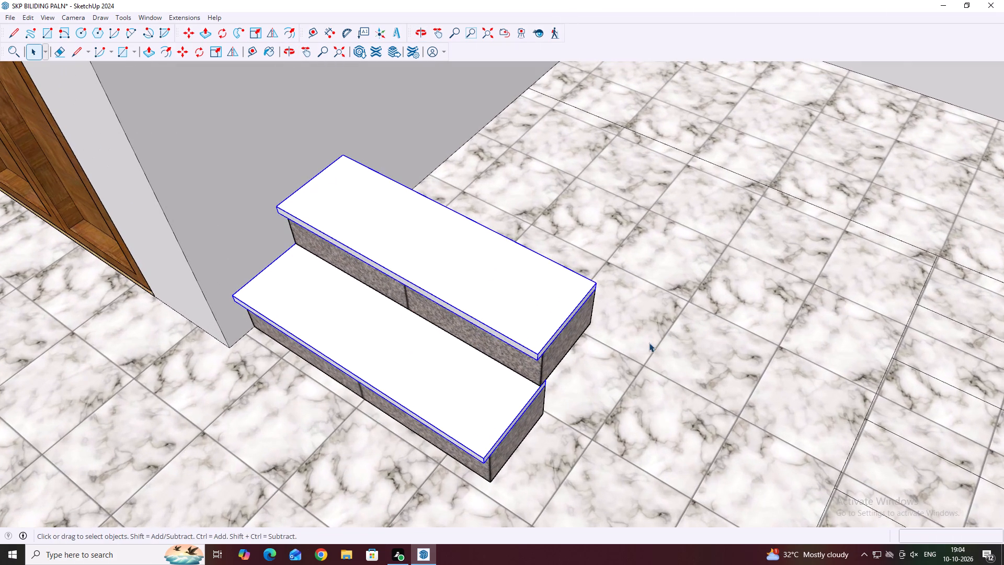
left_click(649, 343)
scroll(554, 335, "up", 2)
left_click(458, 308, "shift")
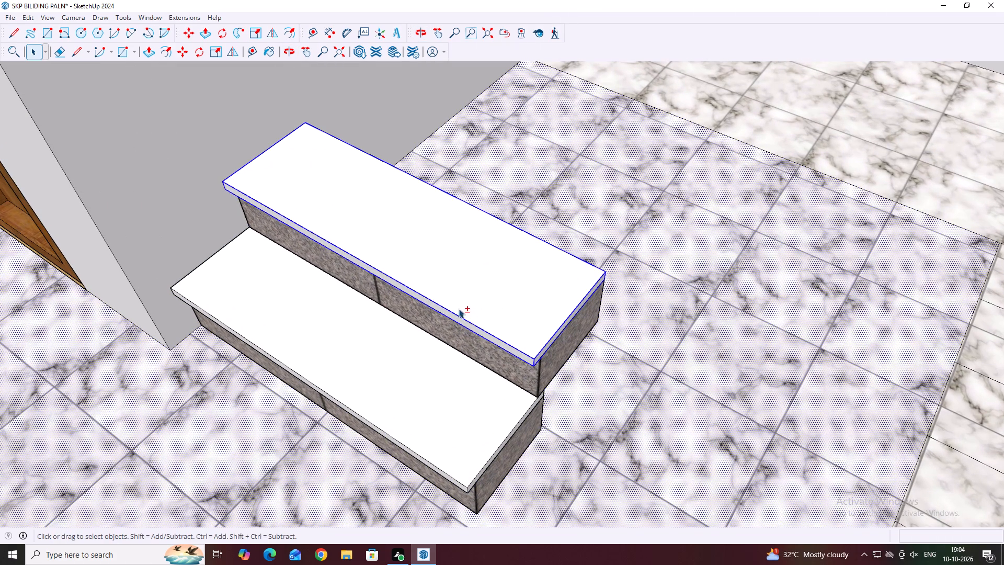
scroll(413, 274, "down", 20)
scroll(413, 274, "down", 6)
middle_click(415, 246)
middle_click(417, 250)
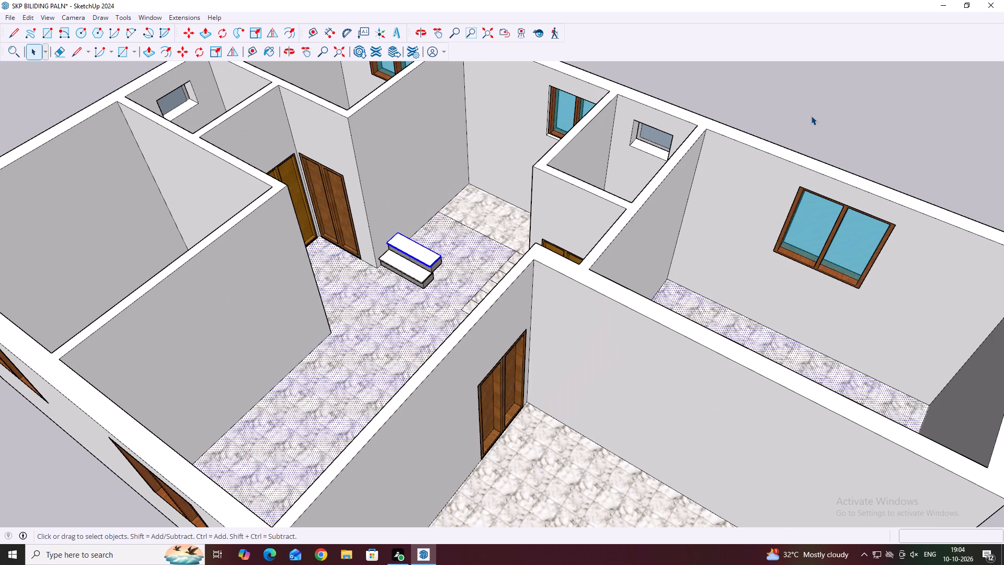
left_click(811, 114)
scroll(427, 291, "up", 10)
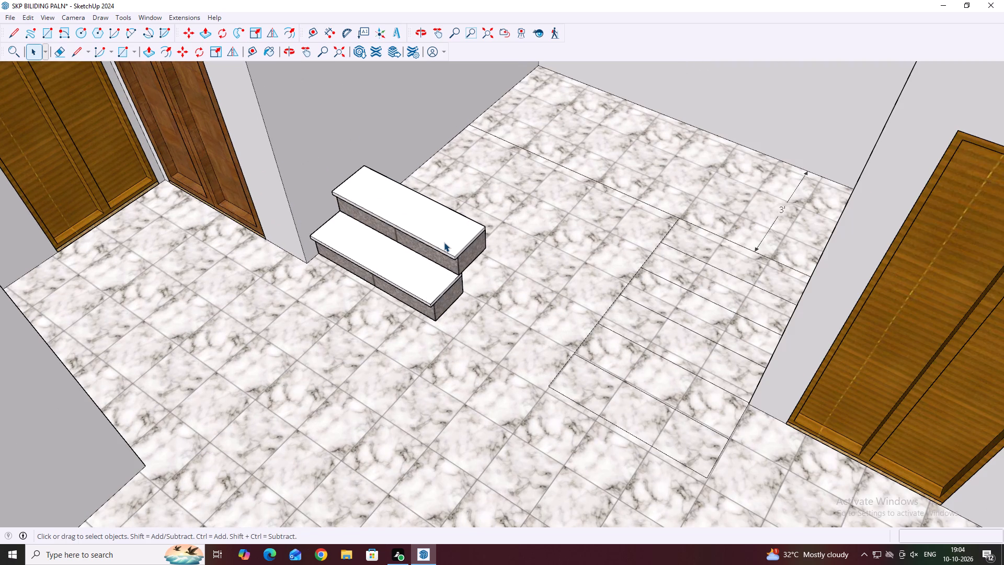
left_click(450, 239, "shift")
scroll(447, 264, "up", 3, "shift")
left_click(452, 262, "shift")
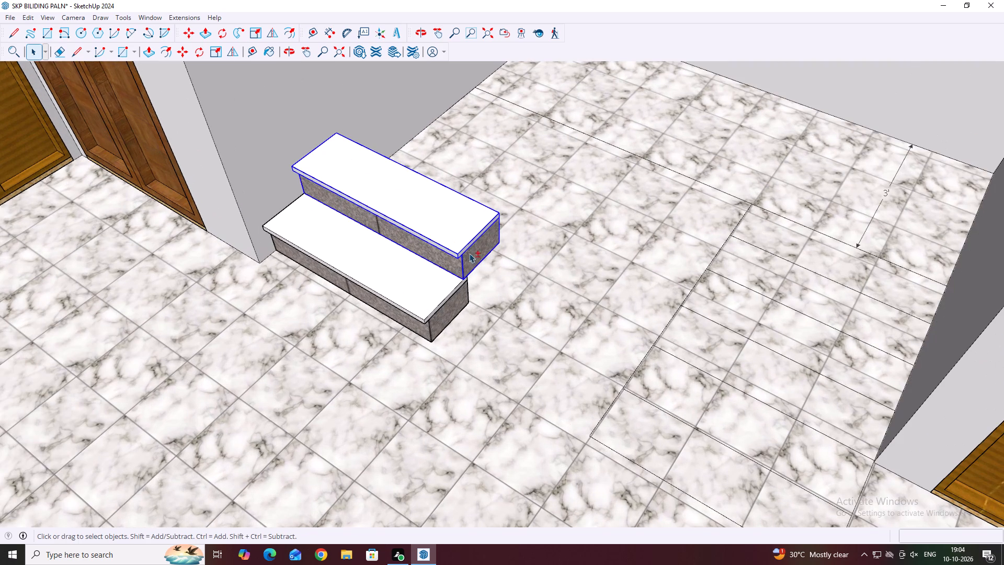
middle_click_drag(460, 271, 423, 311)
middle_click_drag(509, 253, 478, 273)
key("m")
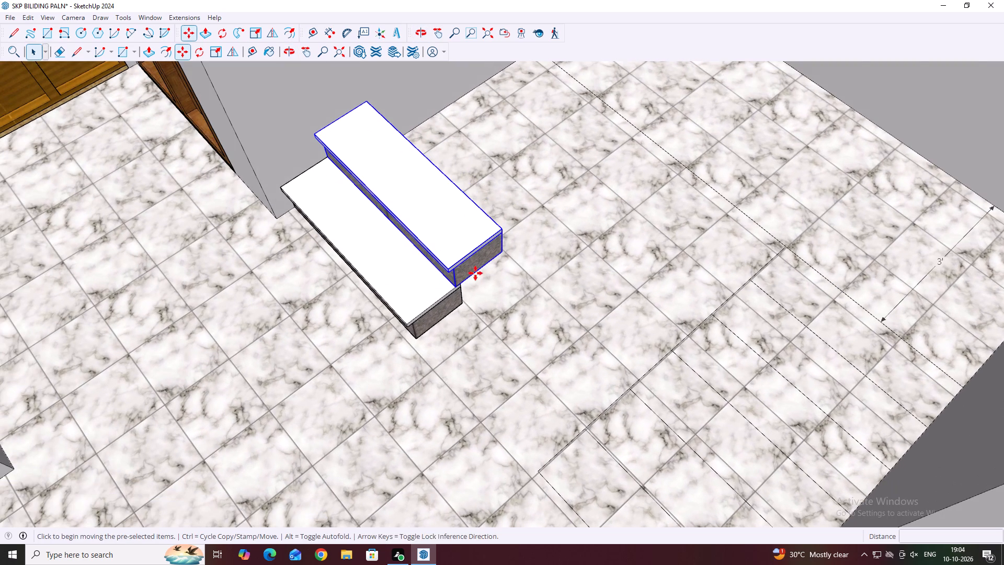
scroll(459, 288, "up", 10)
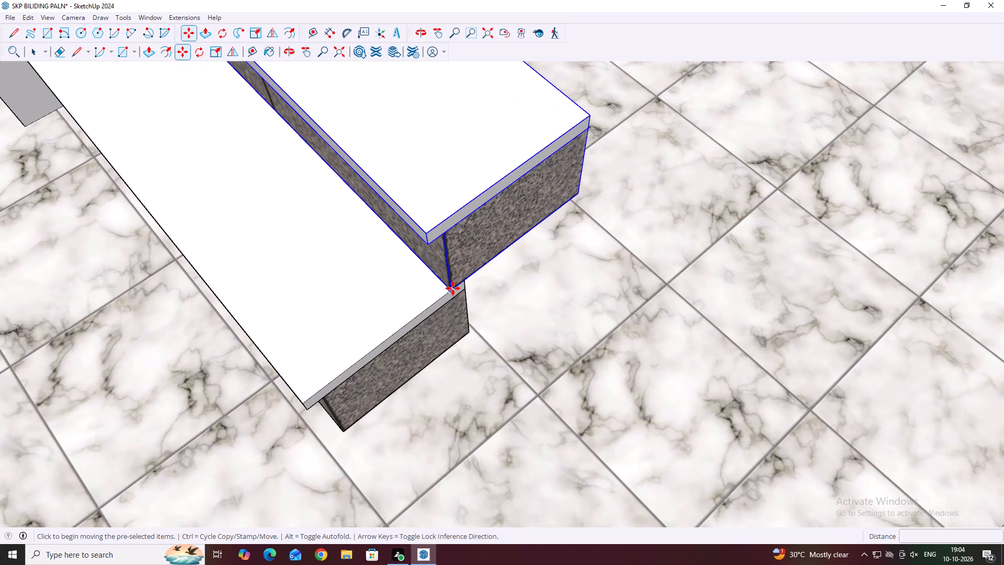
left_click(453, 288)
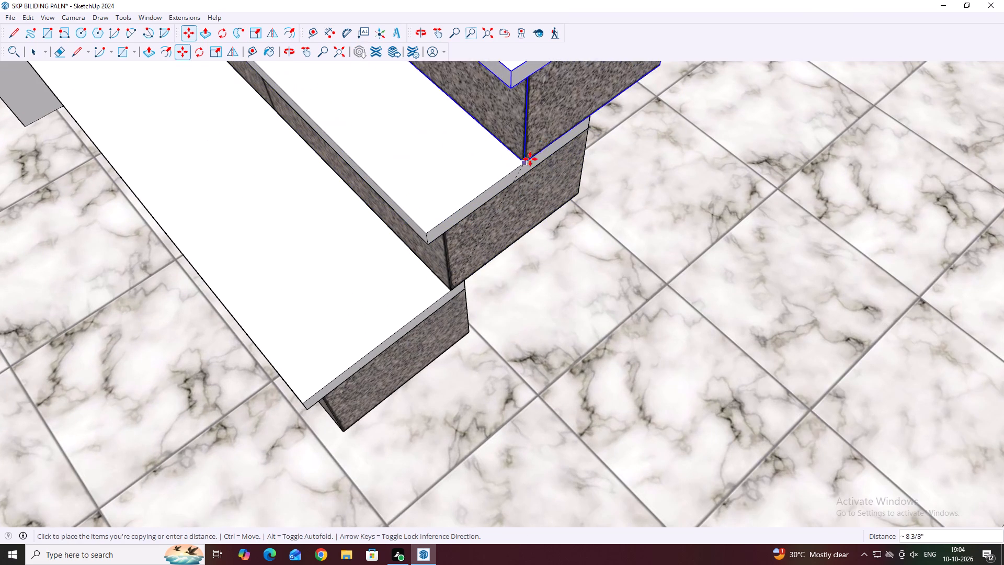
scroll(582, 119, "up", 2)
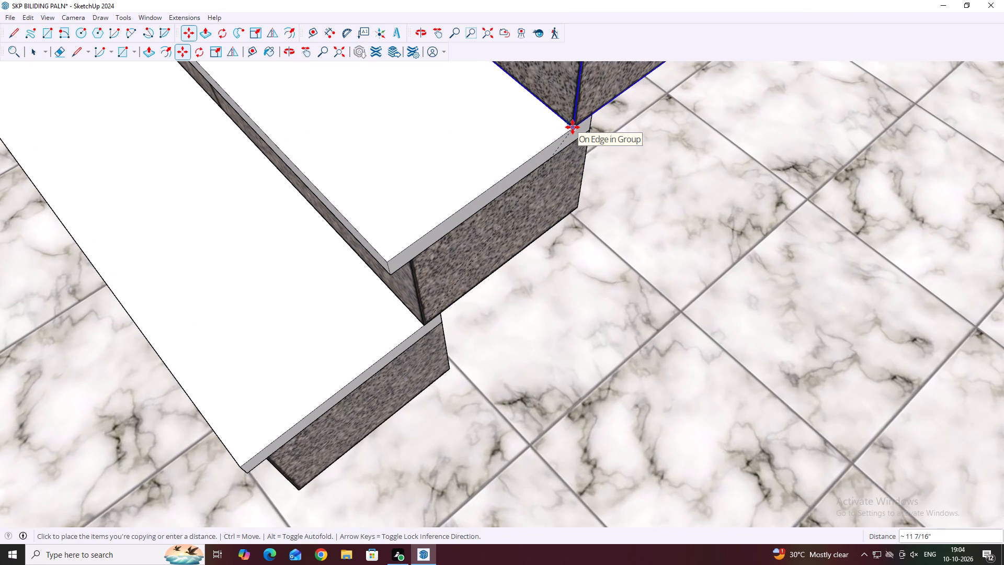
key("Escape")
Copy the second step's granite block from the first tread's back corner up to the second tread's back corner.
scroll(535, 153, "down", 4)
scroll(494, 217, "up", 3)
scroll(447, 283, "up", 3)
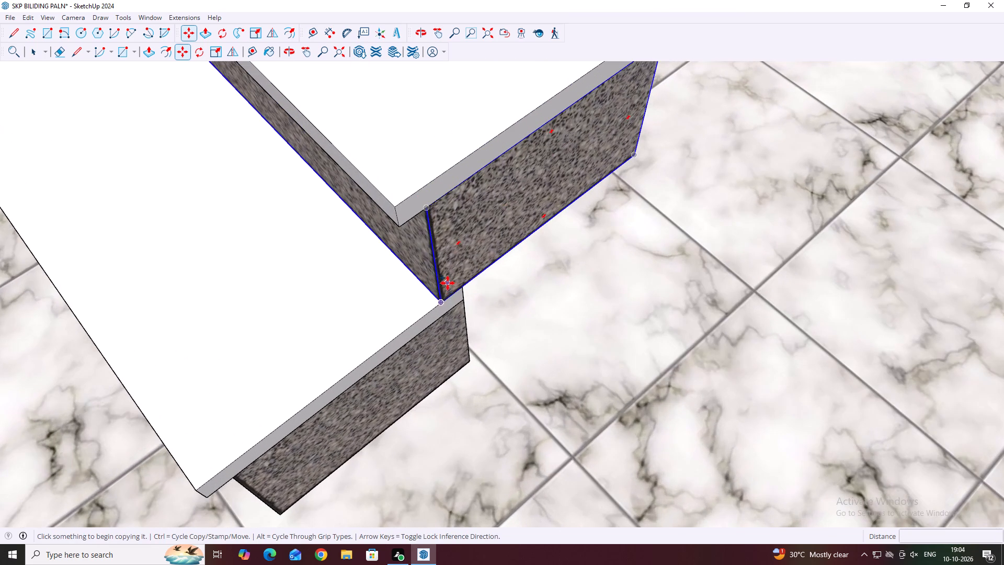
scroll(451, 269, "up", 11)
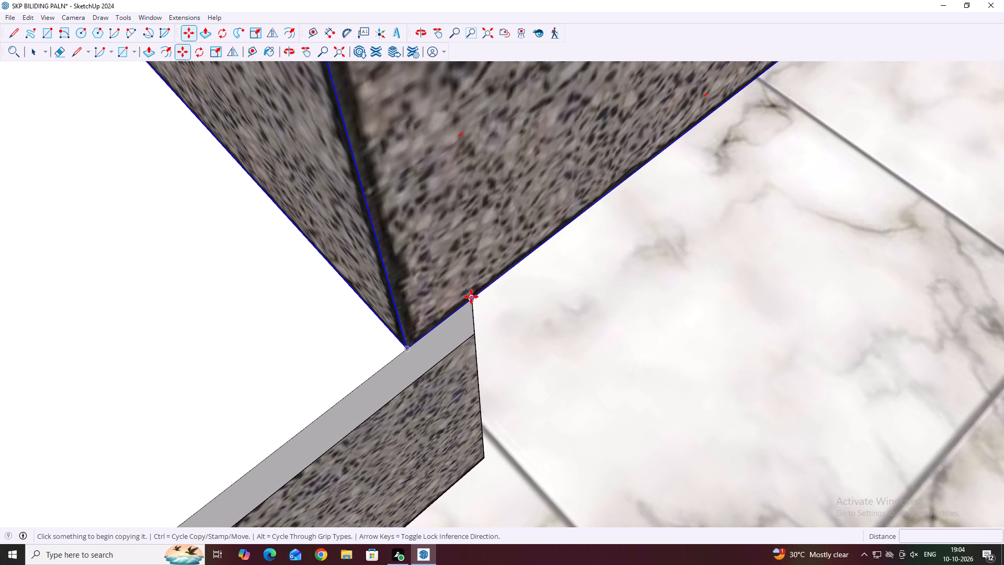
left_click(471, 298)
scroll(466, 282, "down", 5)
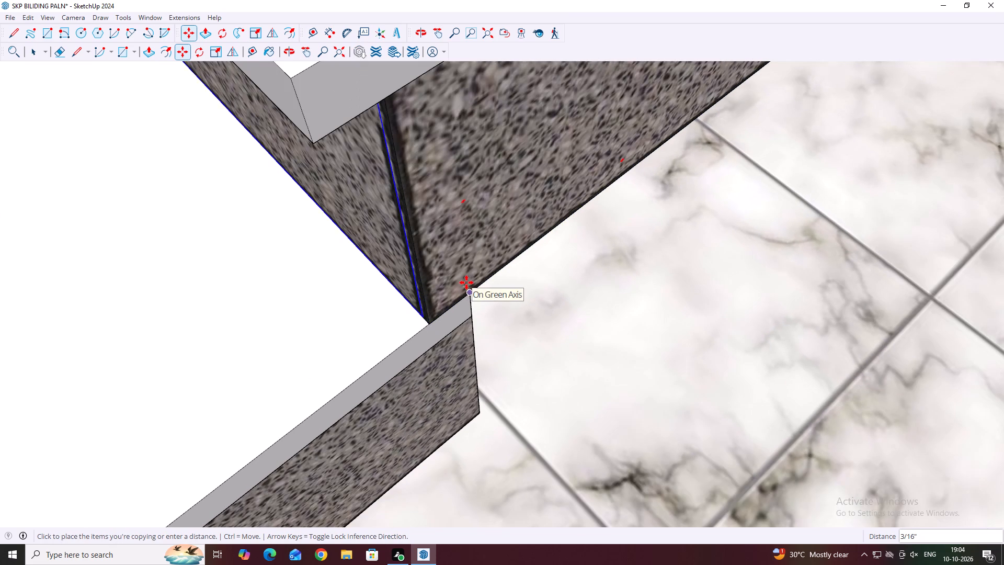
scroll(466, 282, "down", 13)
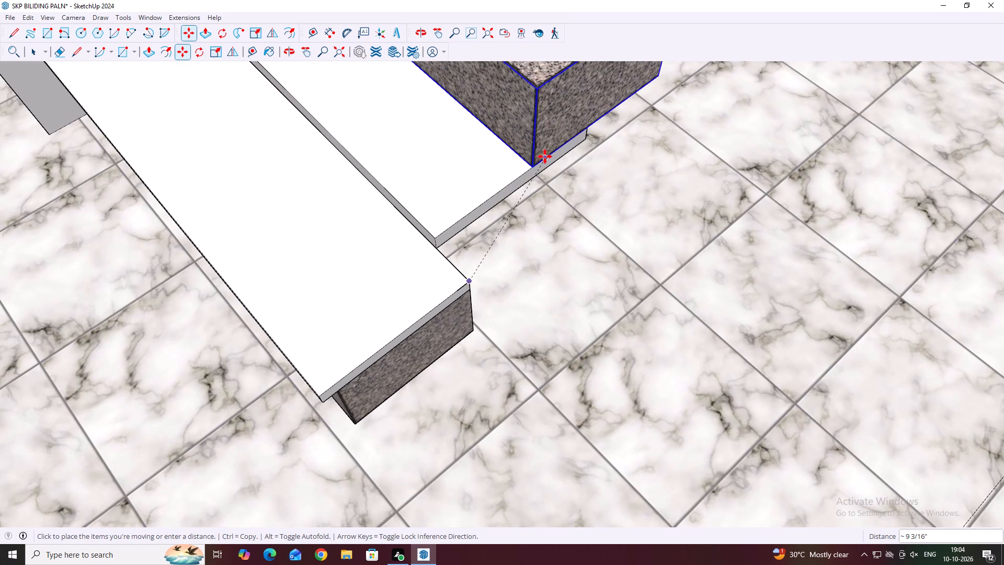
scroll(587, 130, "up", 3)
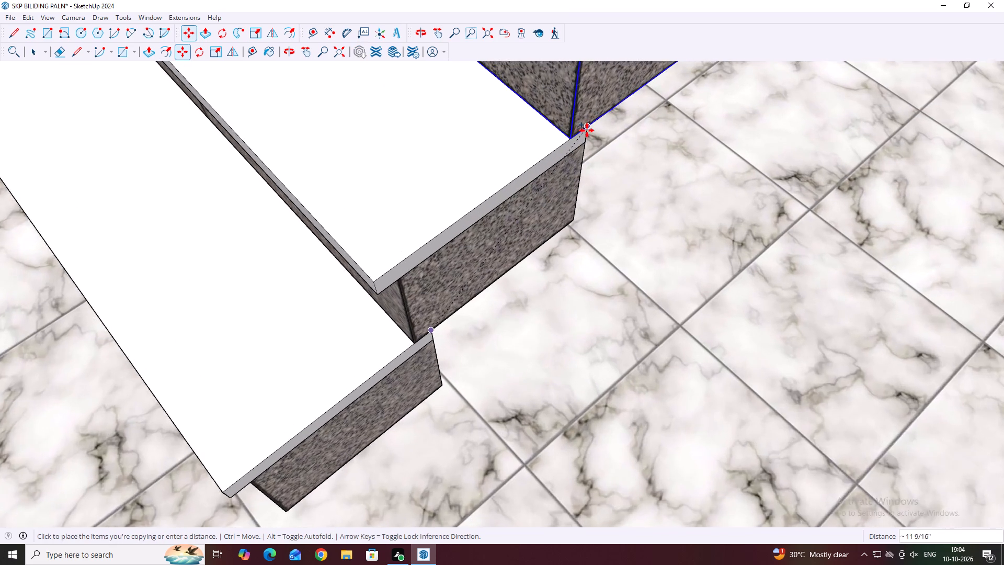
scroll(587, 130, "up", 2)
left_click(590, 129)
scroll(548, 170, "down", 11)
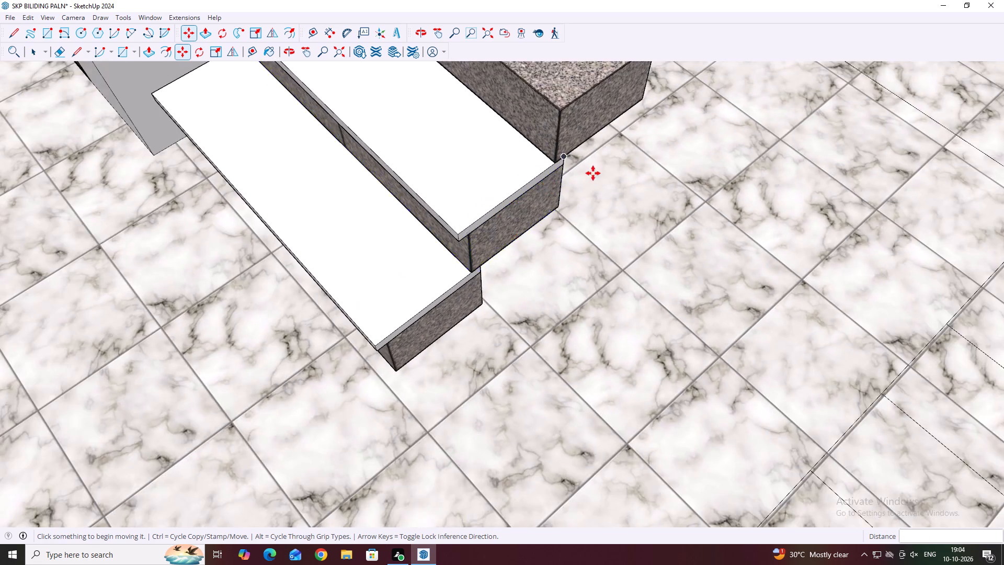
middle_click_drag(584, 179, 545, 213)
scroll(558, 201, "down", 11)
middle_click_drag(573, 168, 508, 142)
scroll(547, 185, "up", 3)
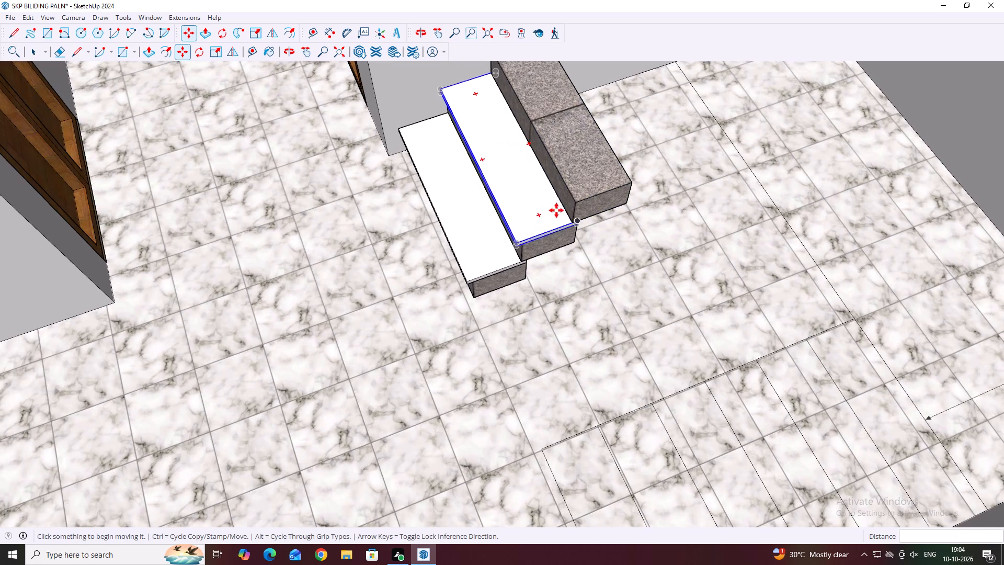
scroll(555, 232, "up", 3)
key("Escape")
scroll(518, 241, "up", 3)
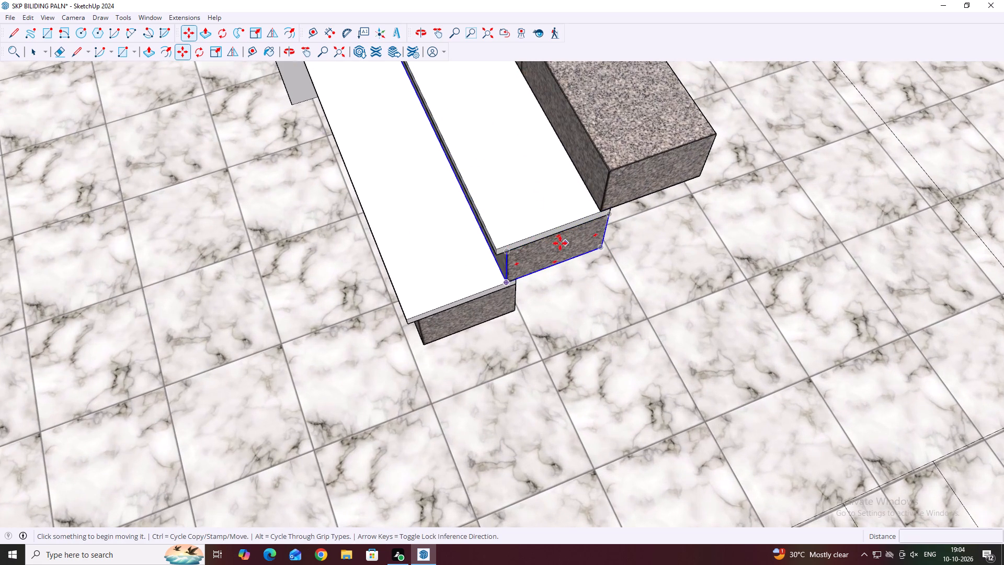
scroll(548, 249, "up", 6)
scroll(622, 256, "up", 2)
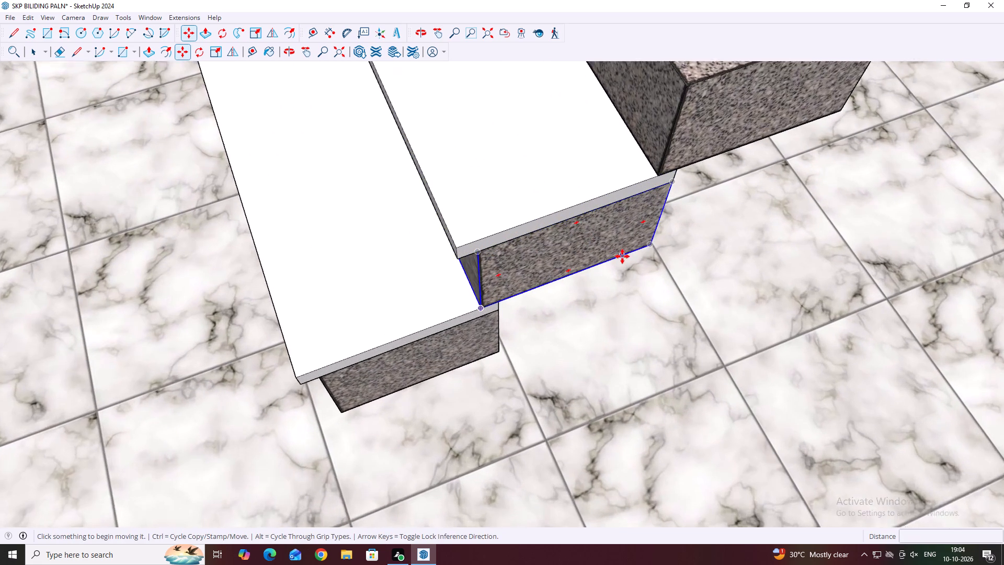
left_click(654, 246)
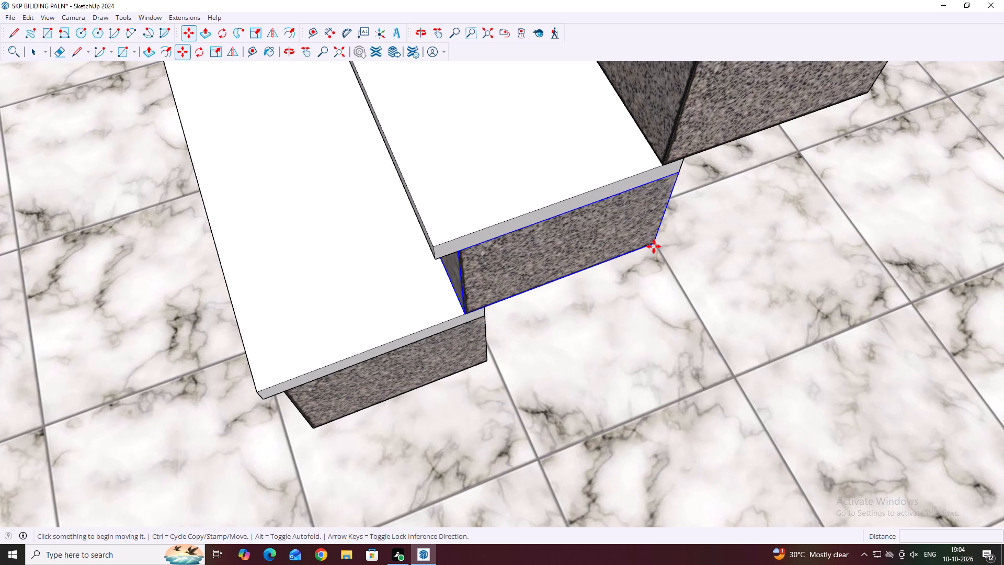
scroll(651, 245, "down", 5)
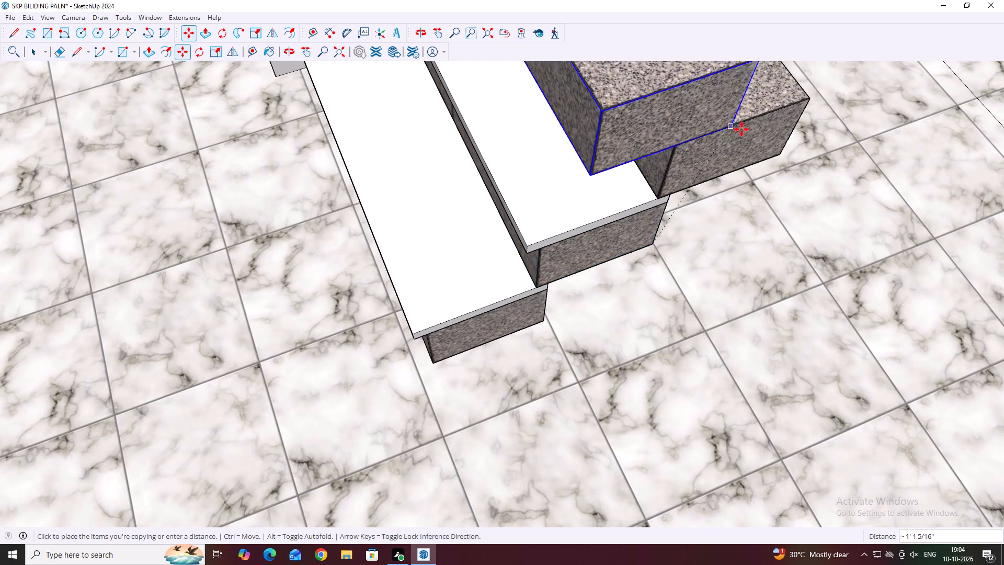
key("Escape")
Copy the second step's white tread slab onto the third granite block, aligning it with the block's top back corner.
scroll(626, 225, "up", 2)
key("space")
left_click(601, 218)
middle_click_drag(612, 218, 549, 217)
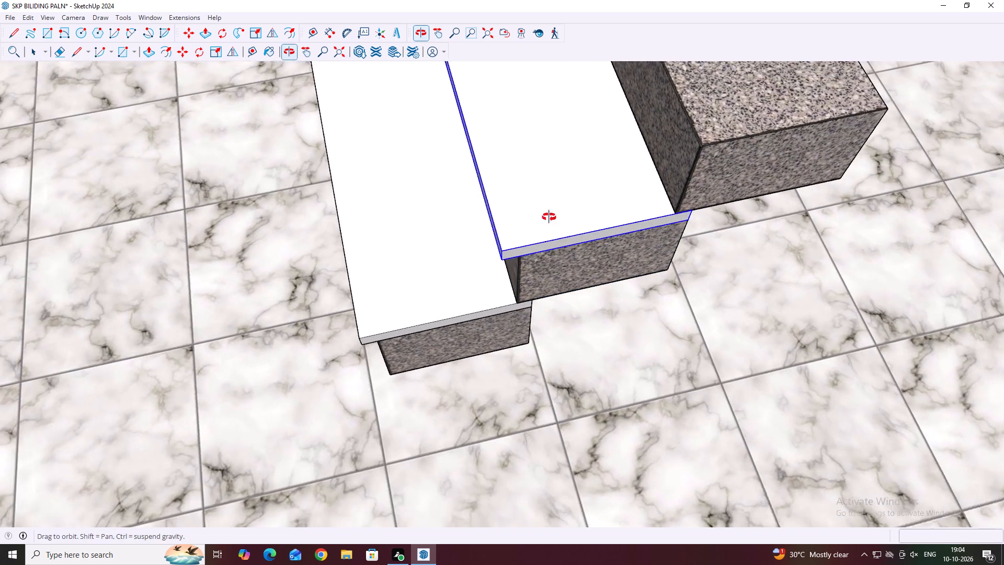
middle_click_drag(549, 217, 543, 218)
scroll(675, 240, "up", 1)
key("m")
scroll(693, 235, "up", 3)
left_click(693, 229)
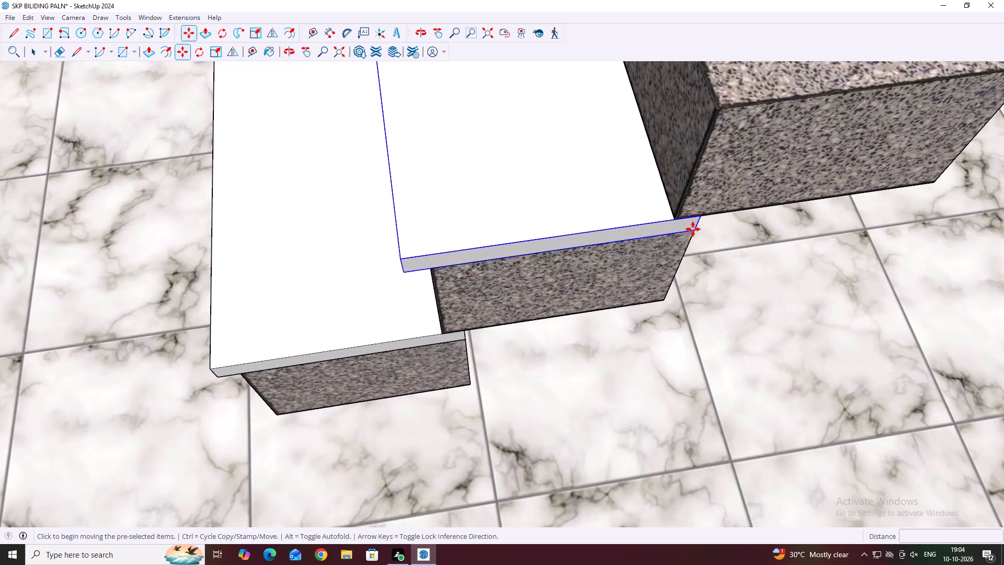
scroll(631, 190, "down", 5)
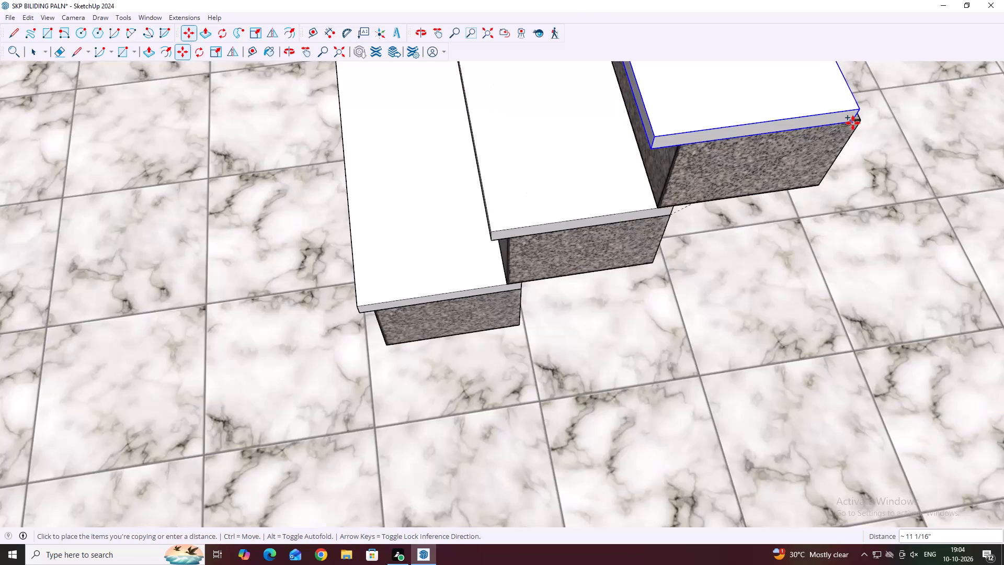
left_click(860, 119)
key("space")
Copy the third step's tread and granite block together onto the third tread's back corner to form a fourth step.
scroll(560, 202, "down", 13)
scroll(427, 232, "down", 13)
middle_click_drag(490, 196, 545, 169)
scroll(532, 181, "up", 4)
middle_click_drag(523, 188, 512, 230)
scroll(508, 235, "up", 3)
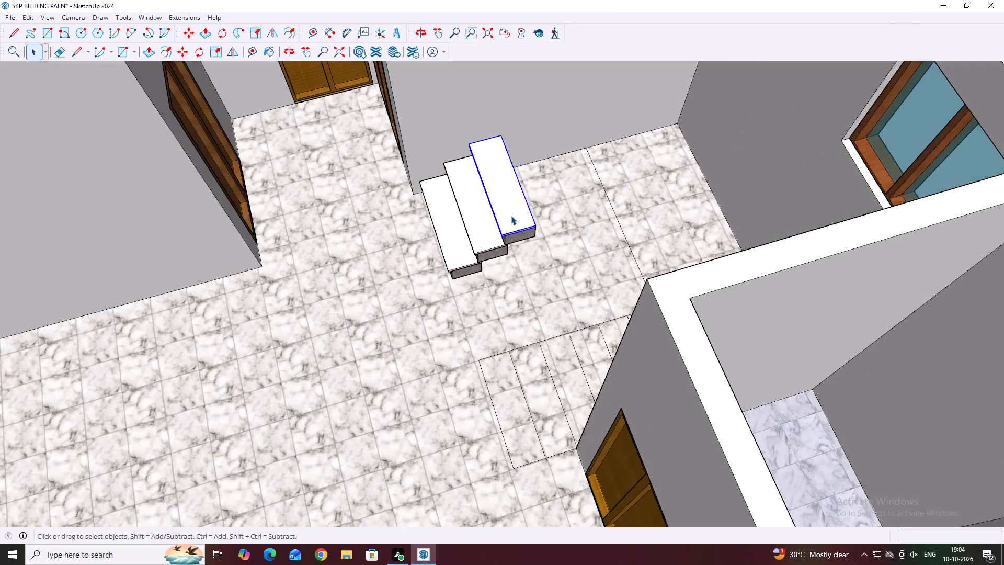
scroll(511, 216, "up", 4)
middle_click_drag(535, 256, 485, 222)
scroll(505, 231, "up", 8)
middle_click(532, 233)
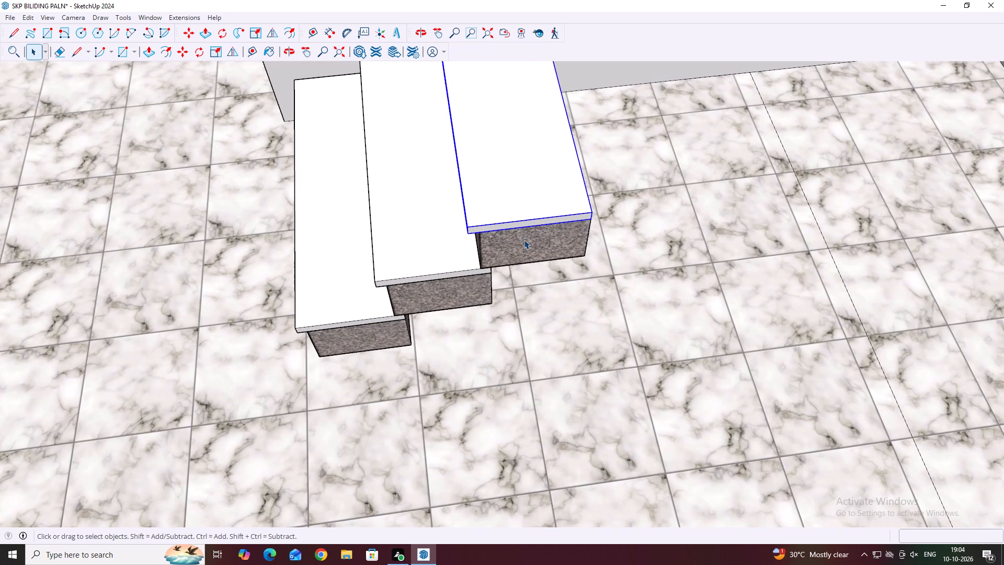
left_click(513, 238, "shift")
scroll(544, 232, "down", 5)
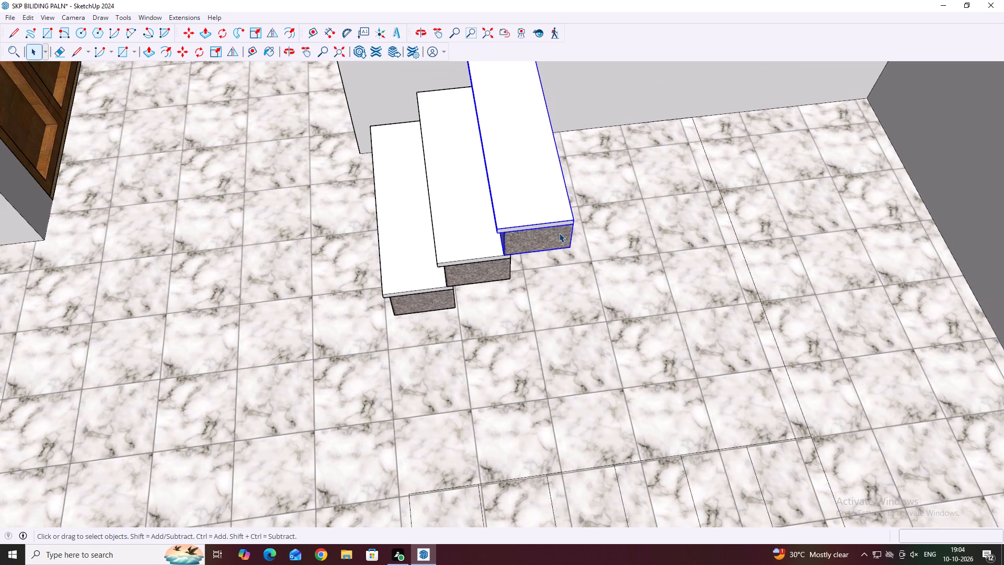
key("m")
scroll(515, 253, "up", 14)
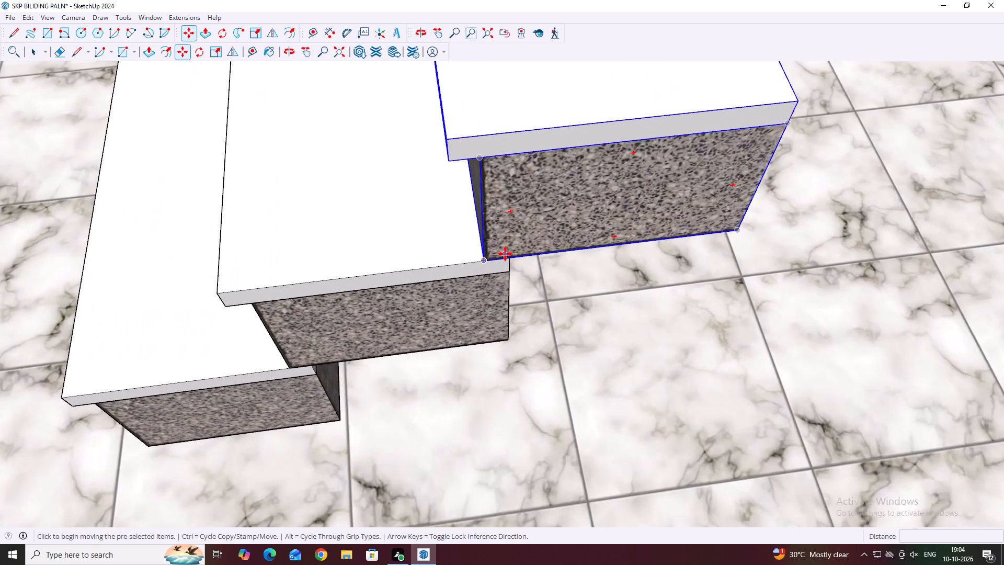
scroll(505, 254, "up", 7)
left_click(516, 262)
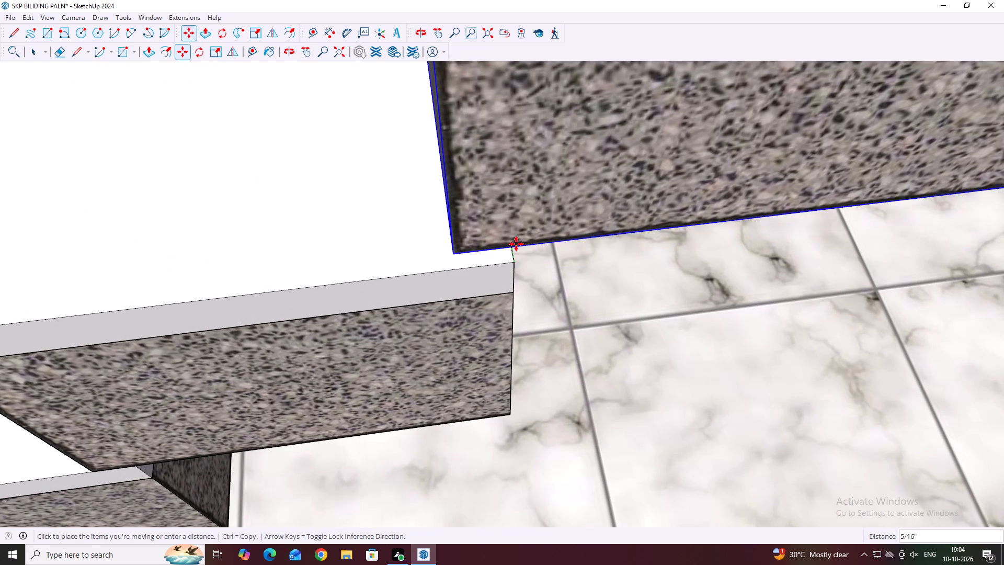
scroll(491, 245, "down", 17)
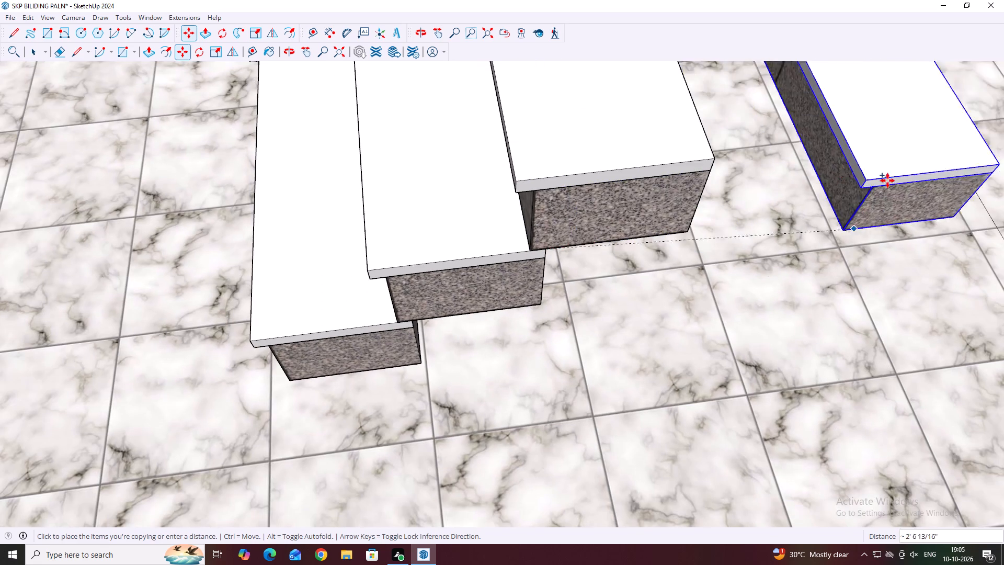
scroll(717, 165, "up", 5)
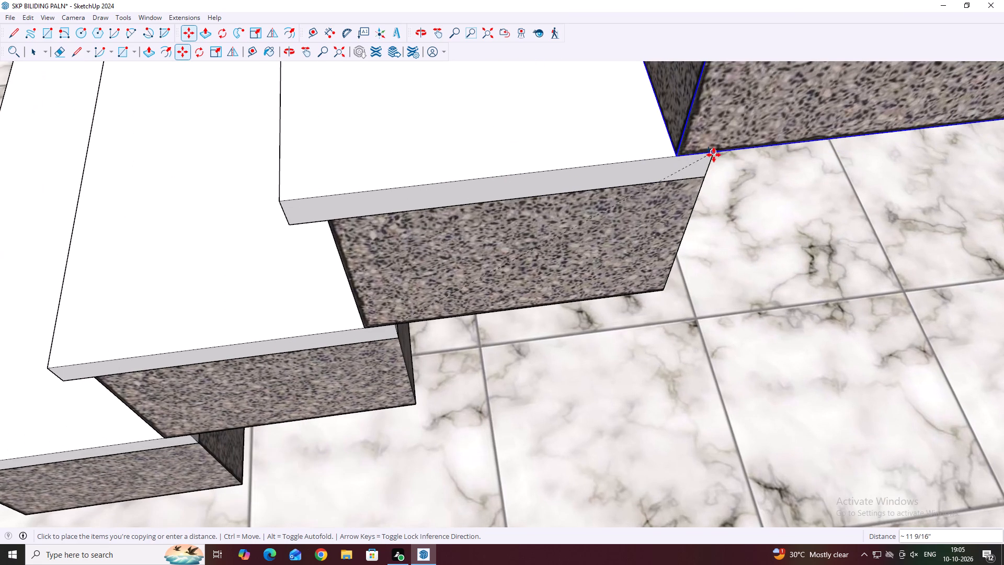
left_click(714, 154)
Copy the fourth step's tread and granite block together onto the fourth tread's back corner to form a fifth step.
scroll(615, 213, "down", 20)
scroll(615, 213, "down", 1)
middle_click(590, 207)
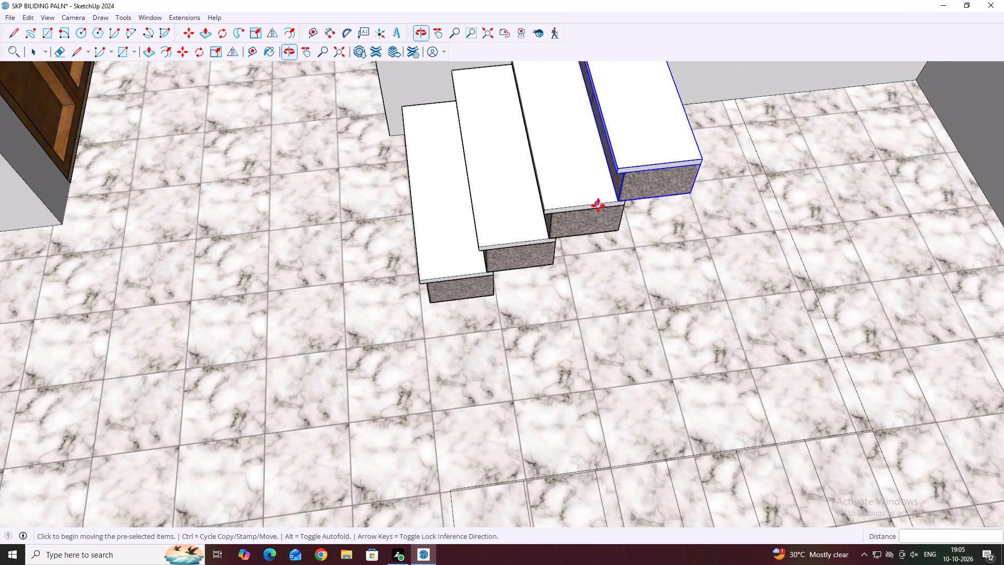
scroll(598, 206, "down", 4)
middle_click_drag(688, 207, 652, 211)
scroll(613, 222, "up", 2, "ctrl")
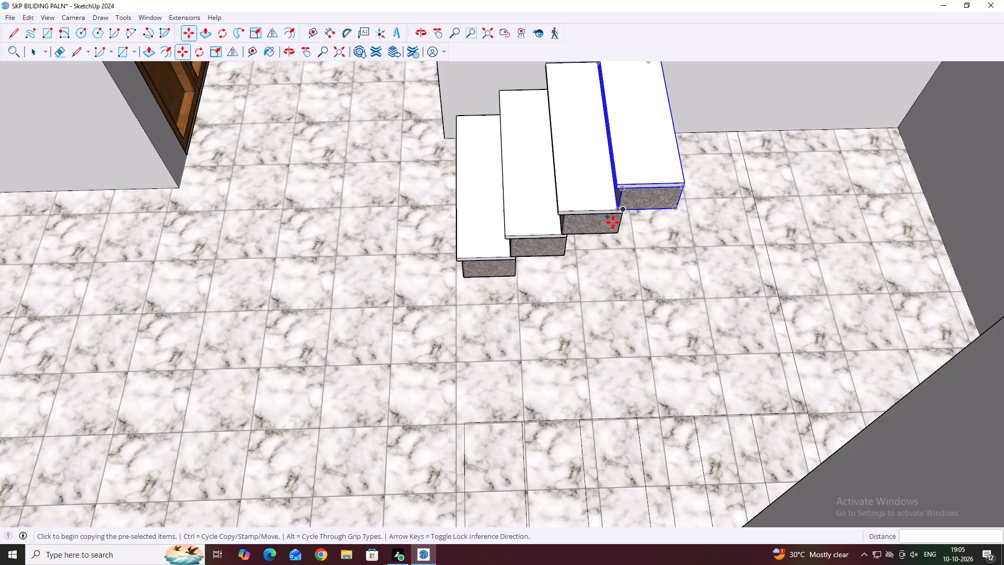
scroll(613, 222, "up", 13, "ctrl")
scroll(611, 207, "up", 3)
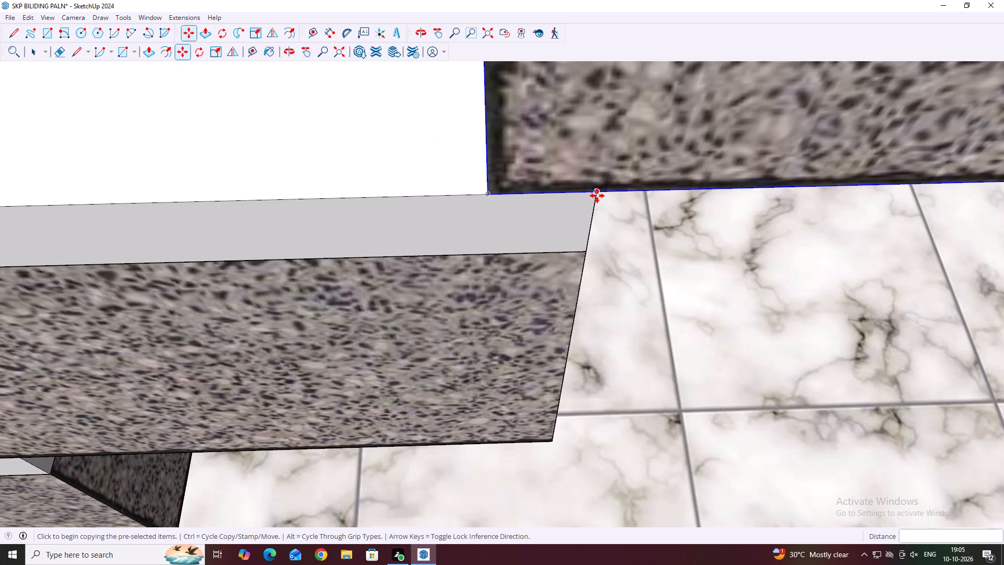
left_click(597, 193)
scroll(603, 205, "down", 17)
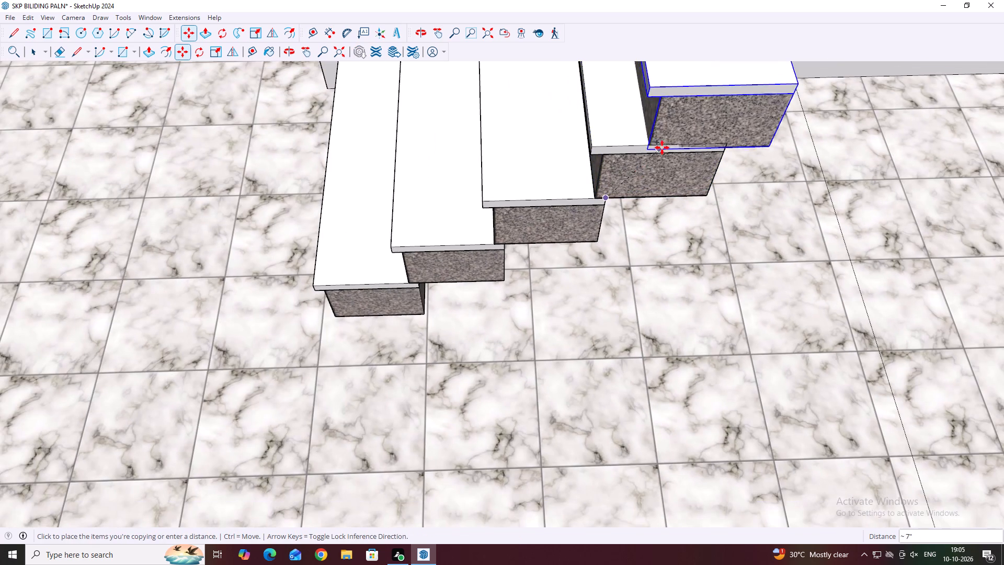
scroll(729, 143, "up", 3)
left_click(727, 143)
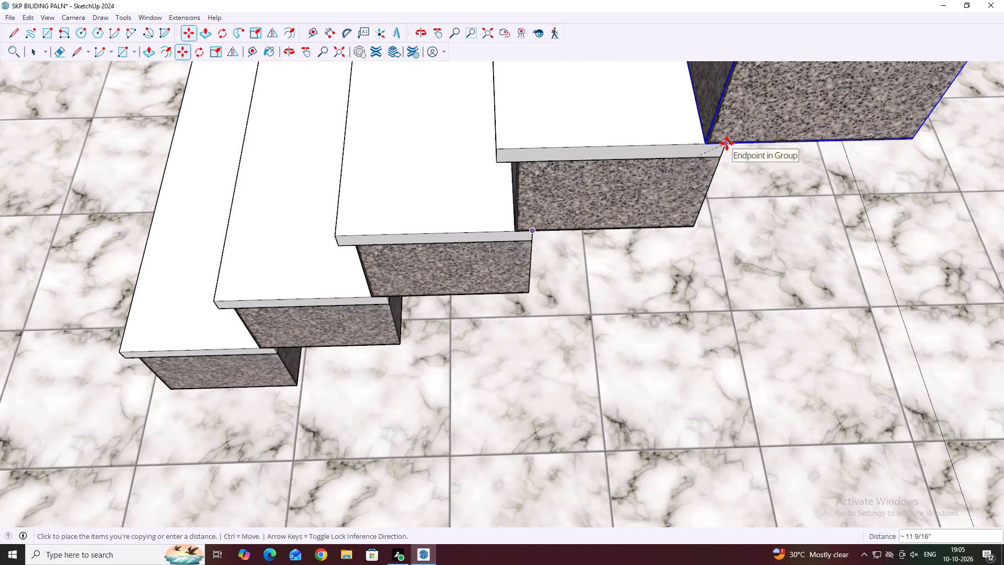
Copy the fifth step's tread and granite block together onto the fifth tread's back corner to form a sixth step.
scroll(722, 200, "down", 5)
scroll(724, 152, "down", 12)
middle_click_drag(672, 146, 705, 196)
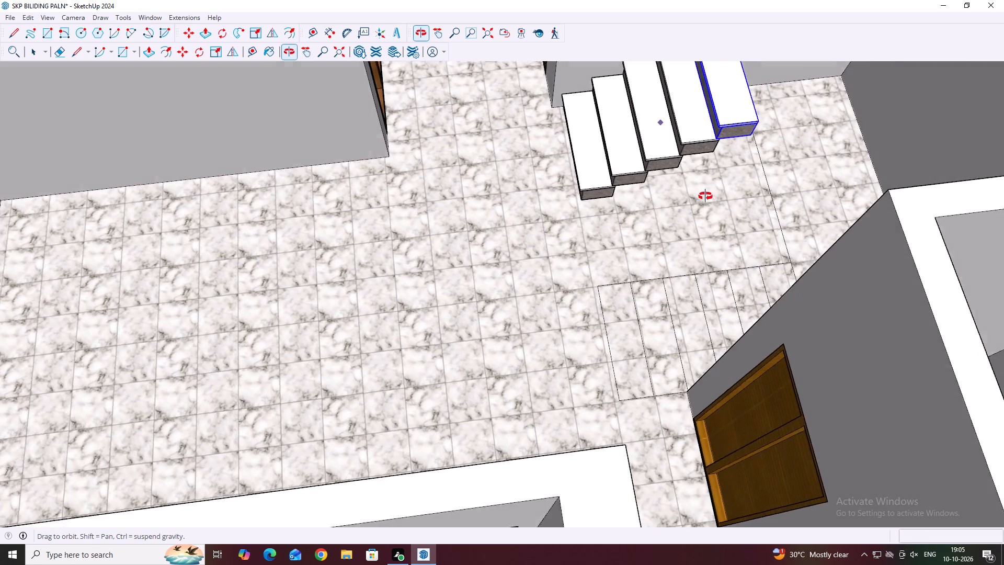
middle_click_drag(705, 196, 711, 191)
scroll(711, 137, "down", 12)
scroll(724, 130, "up", 17)
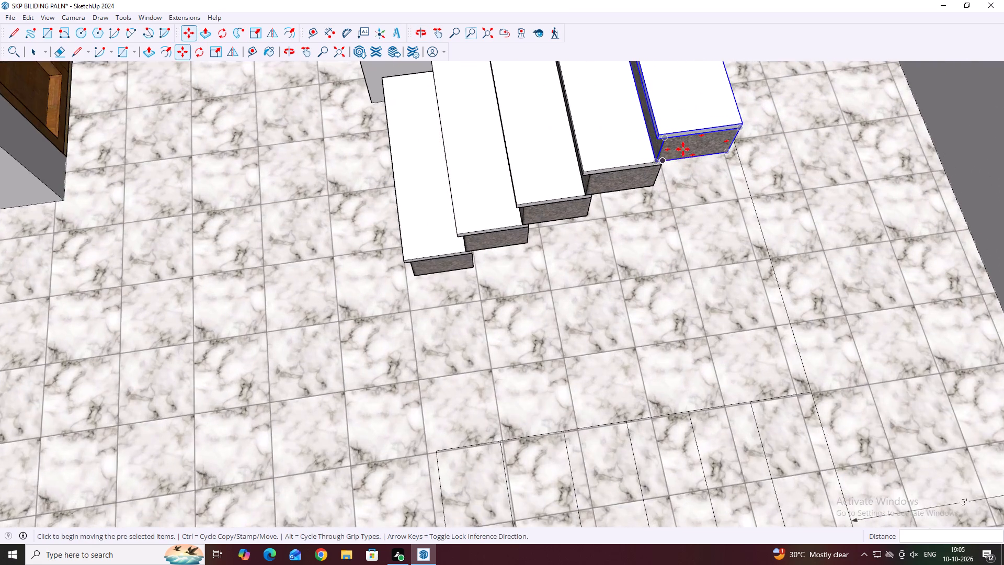
scroll(674, 157, "up", 4)
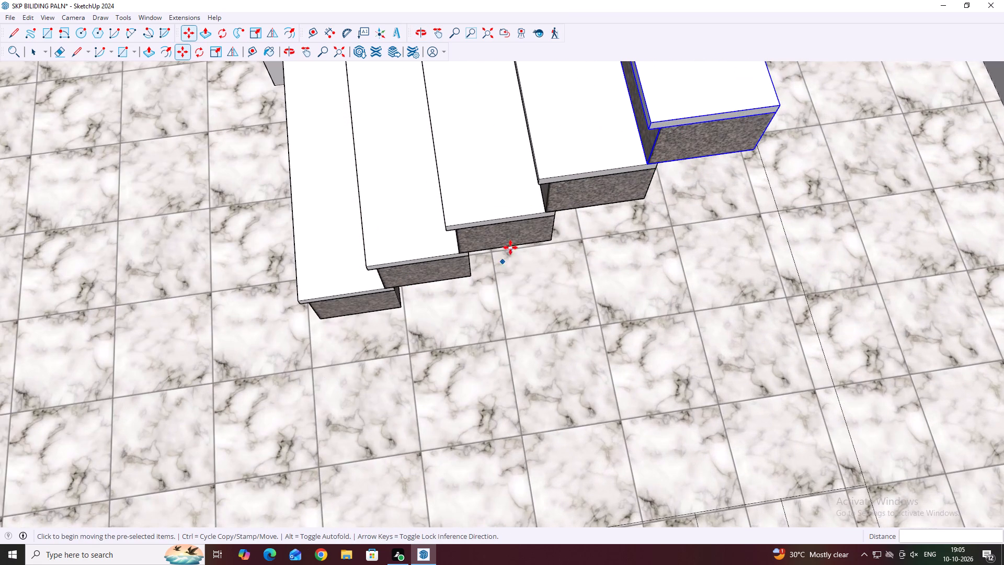
scroll(660, 157, "up", 6)
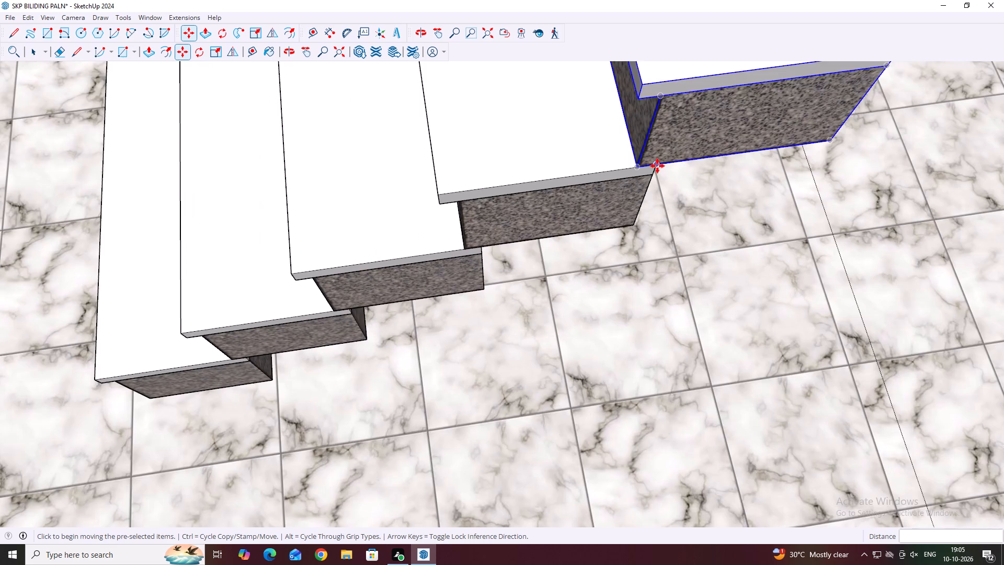
scroll(657, 166, "up", 5)
left_click(657, 164)
scroll(657, 165, "down", 5)
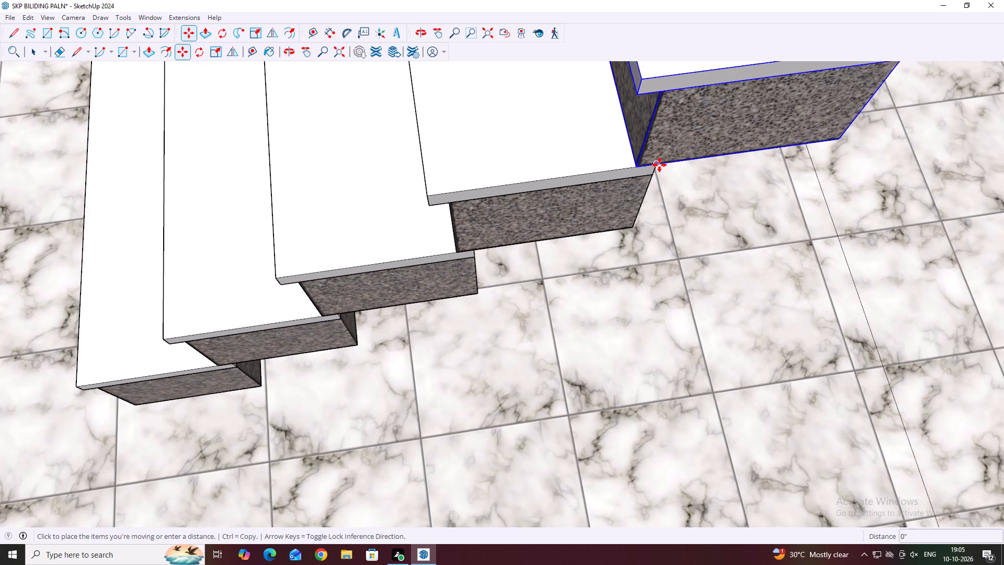
scroll(702, 163, "down", 6)
scroll(733, 118, "down", 5)
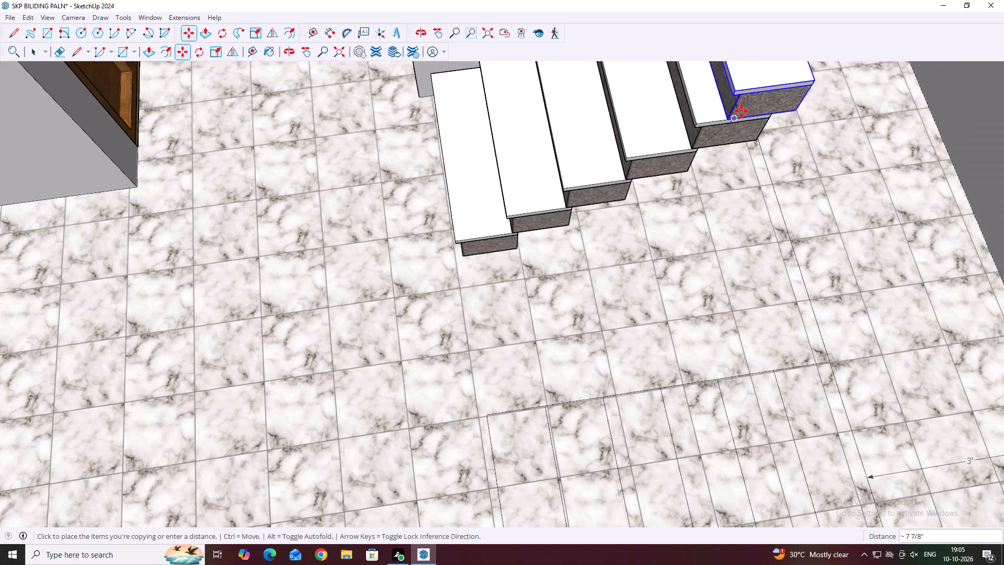
scroll(773, 116, "up", 11)
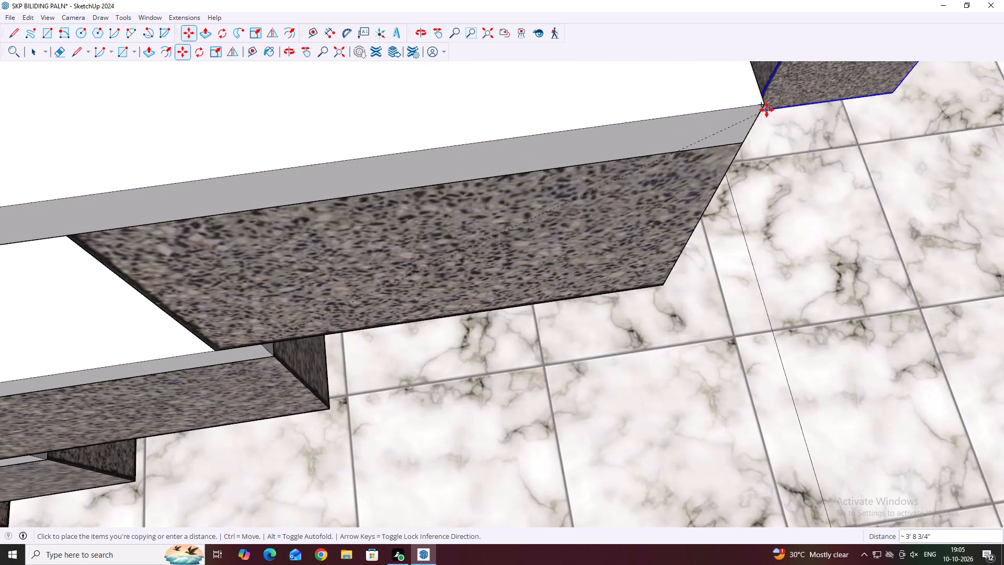
left_click(763, 105)
scroll(730, 202, "down", 6)
scroll(599, 274, "down", 7)
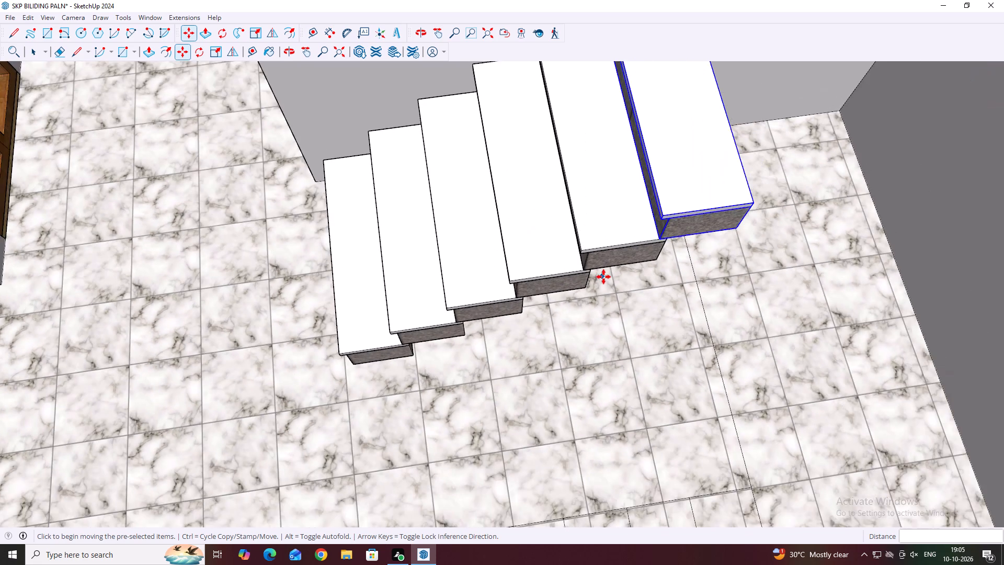
middle_click_drag(399, 267, 448, 256)
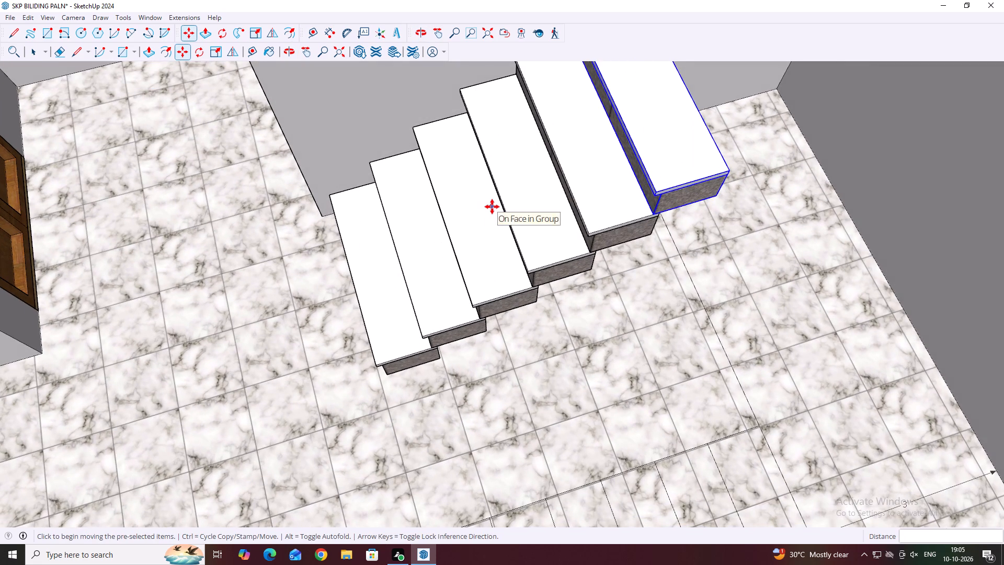
scroll(675, 188, "down", 10)
key("Escape")
key("space")
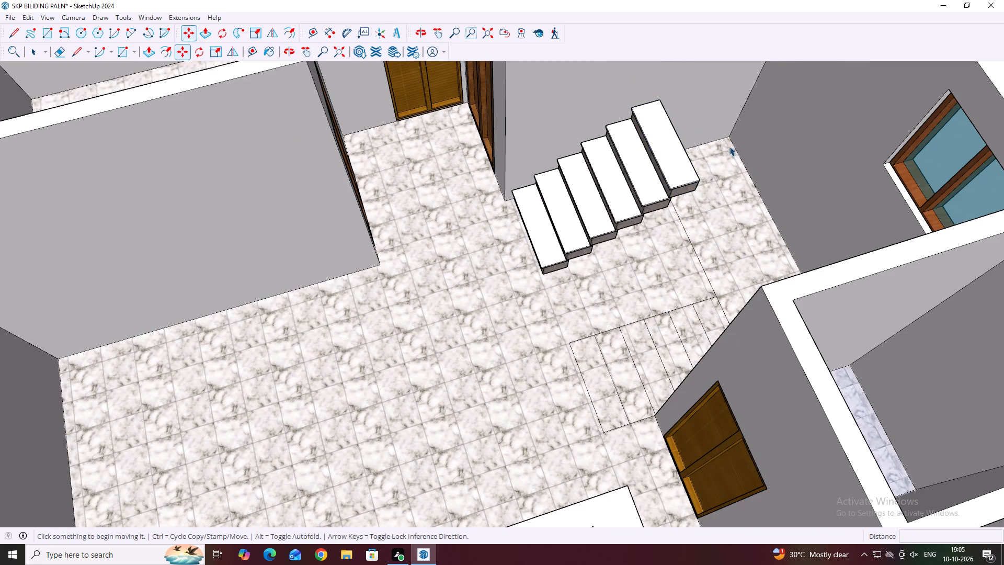
Examine the six-step staircase and the floor area between its top step and the window wall.
scroll(676, 179, "down", 6)
middle_click_drag(661, 222, 700, 146)
middle_click_drag(628, 179, 682, 181)
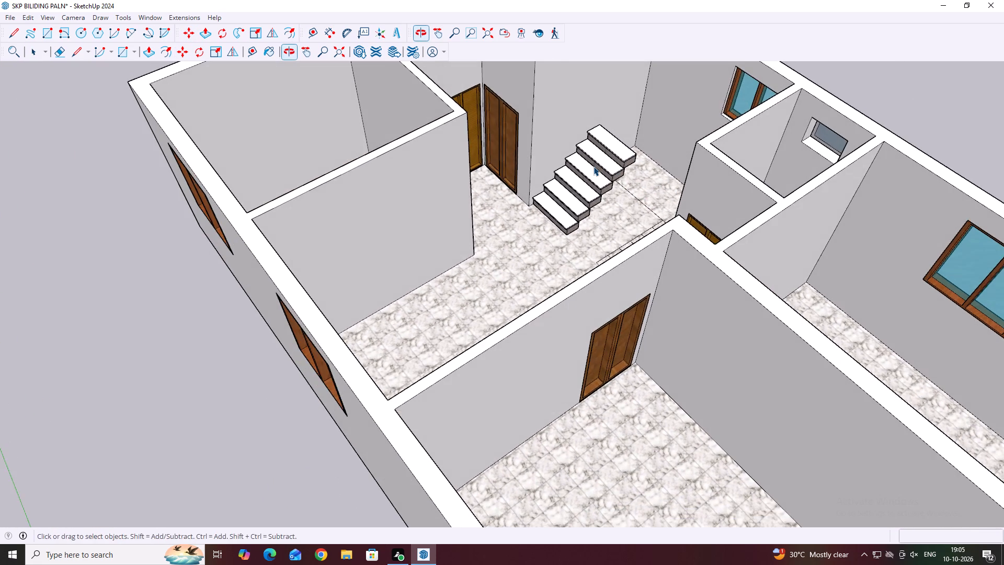
middle_click_drag(590, 178, 649, 250)
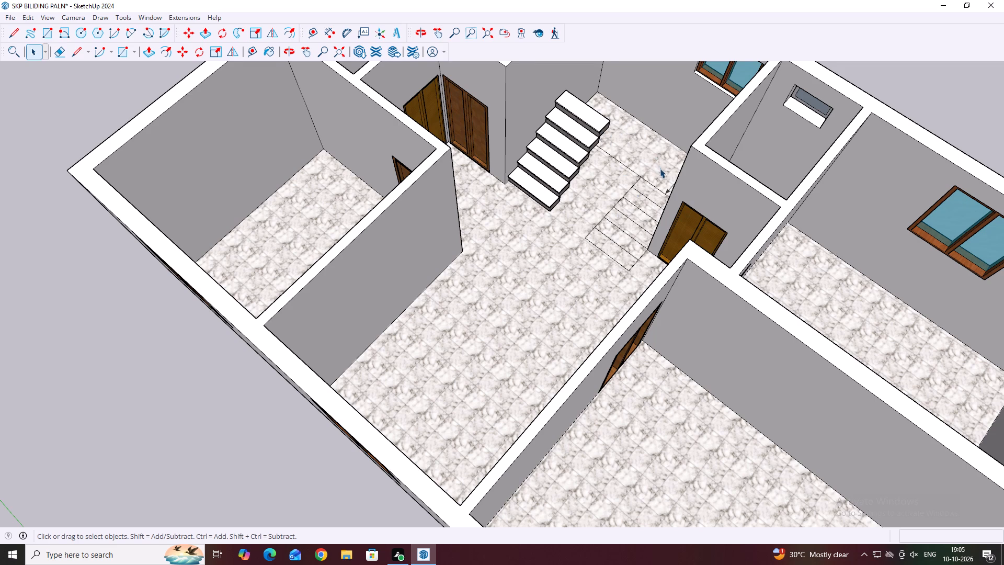
scroll(660, 169, "down", 1)
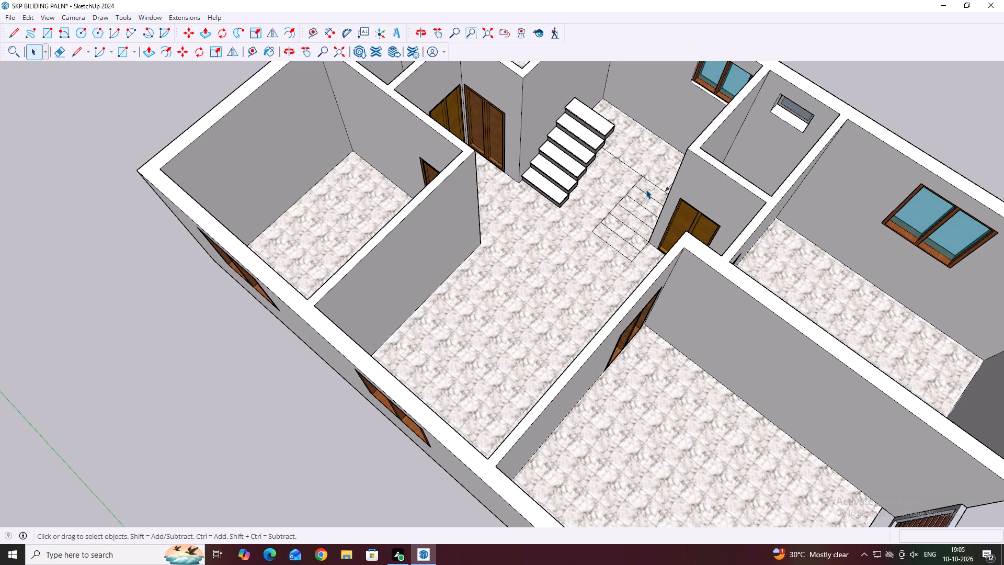
scroll(595, 129, "up", 8)
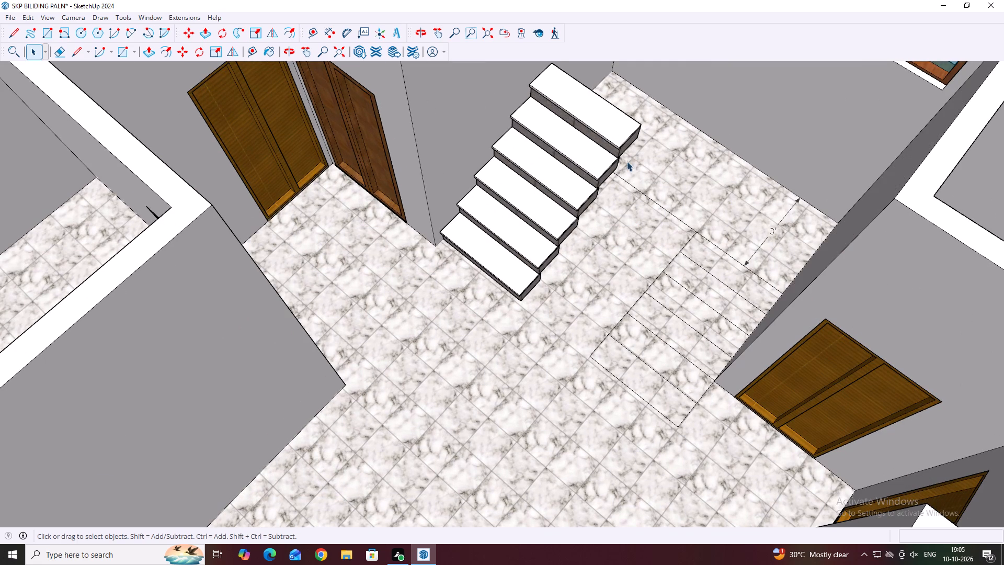
middle_click_drag(625, 160, 538, 239)
middle_click_drag(711, 202, 583, 234)
middle_click_drag(714, 258, 615, 177)
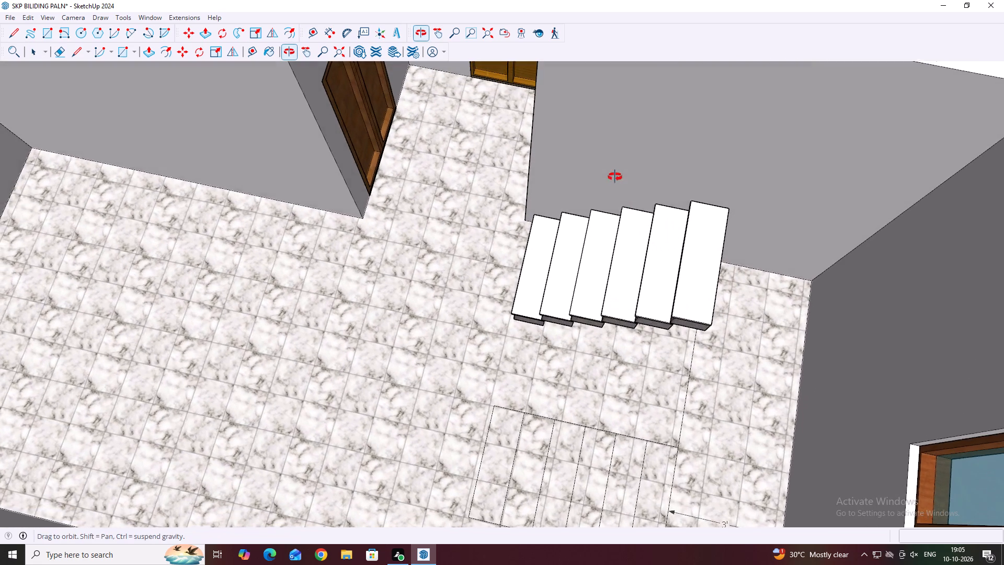
middle_click_drag(615, 177, 615, 175)
middle_click_drag(731, 443, 680, 311)
middle_click_drag(695, 223, 732, 254)
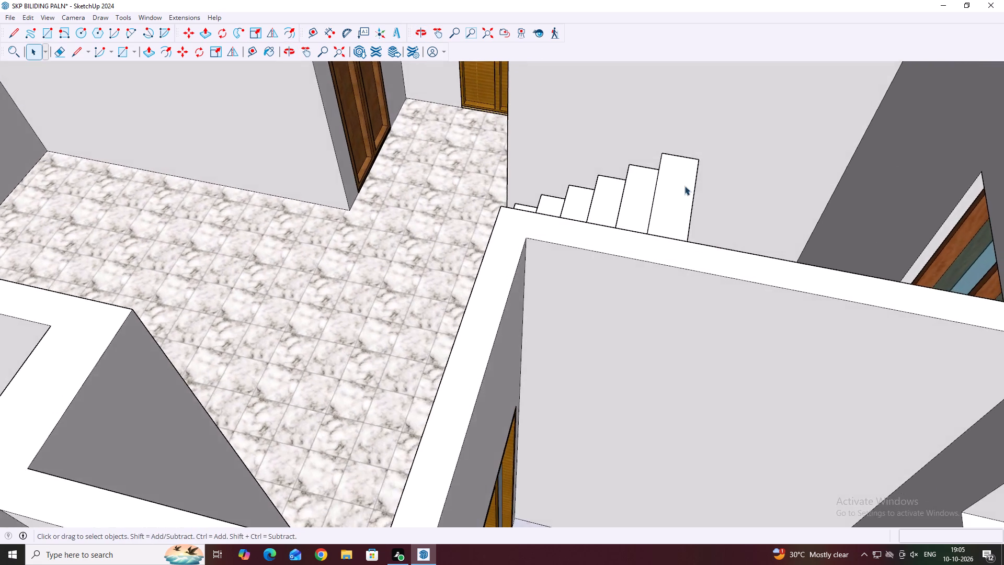
scroll(681, 177, "down", 5)
middle_click_drag(669, 167, 718, 264)
scroll(686, 145, "up", 7)
scroll(631, 125, "down", 9)
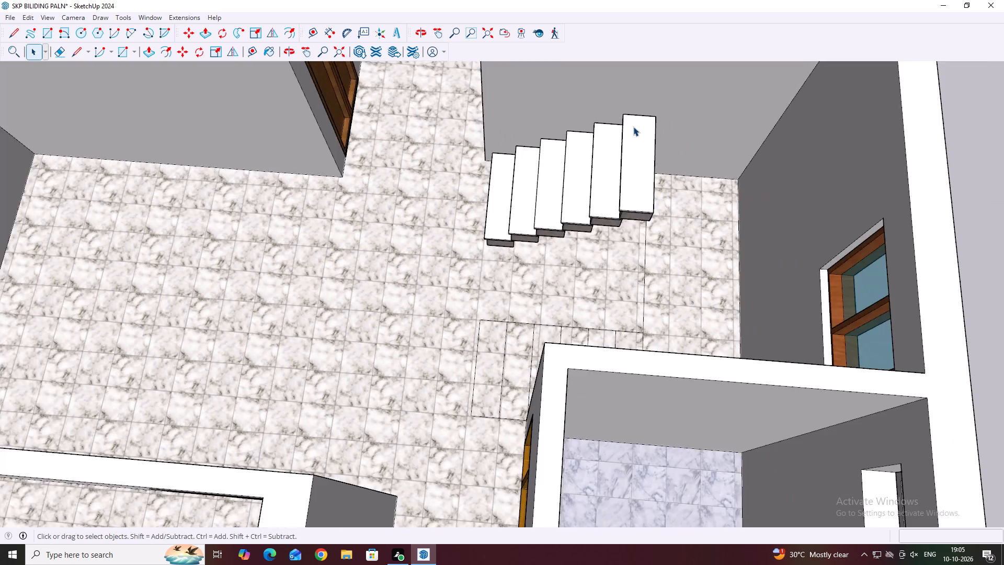
scroll(633, 127, "down", 9)
middle_click_drag(741, 163, 752, 164)
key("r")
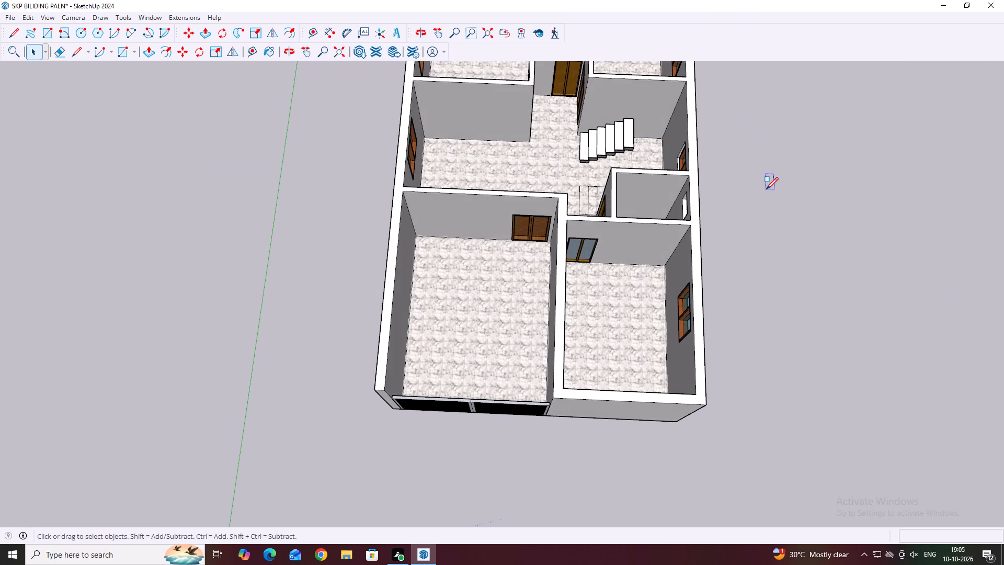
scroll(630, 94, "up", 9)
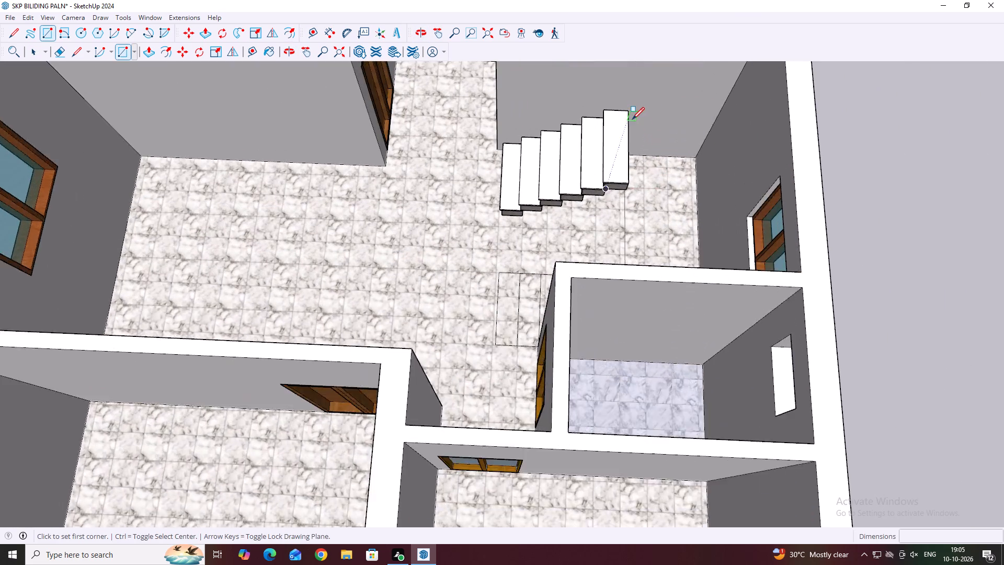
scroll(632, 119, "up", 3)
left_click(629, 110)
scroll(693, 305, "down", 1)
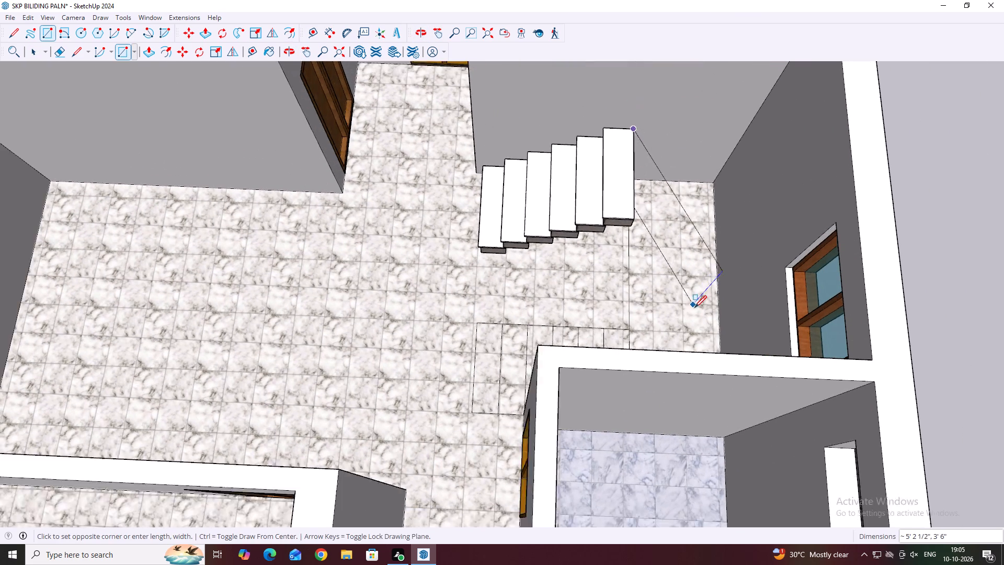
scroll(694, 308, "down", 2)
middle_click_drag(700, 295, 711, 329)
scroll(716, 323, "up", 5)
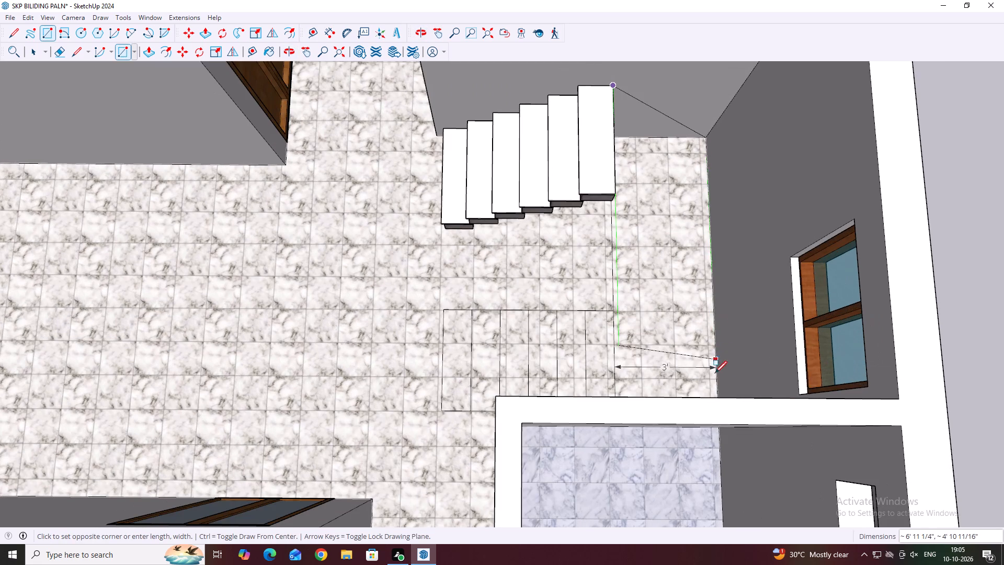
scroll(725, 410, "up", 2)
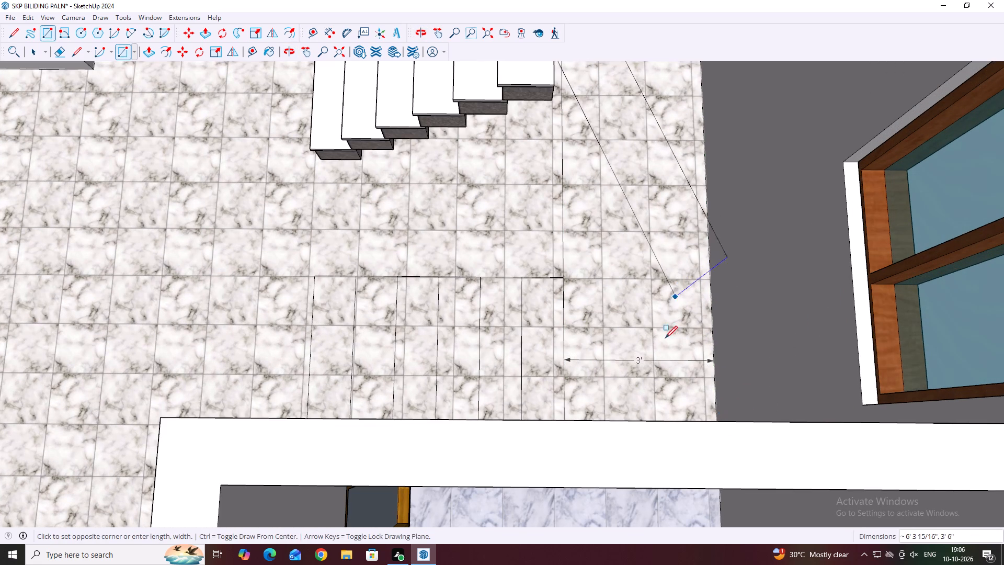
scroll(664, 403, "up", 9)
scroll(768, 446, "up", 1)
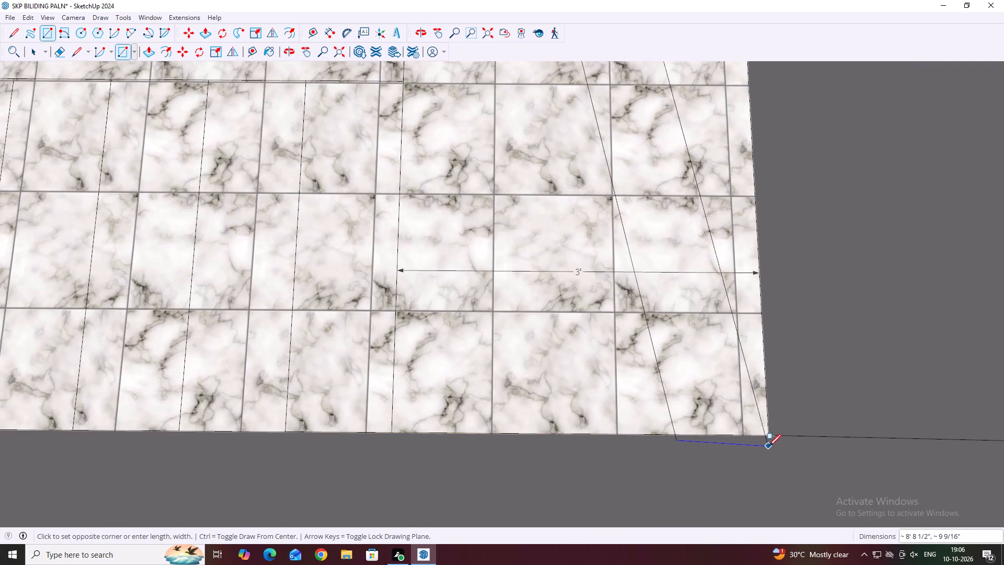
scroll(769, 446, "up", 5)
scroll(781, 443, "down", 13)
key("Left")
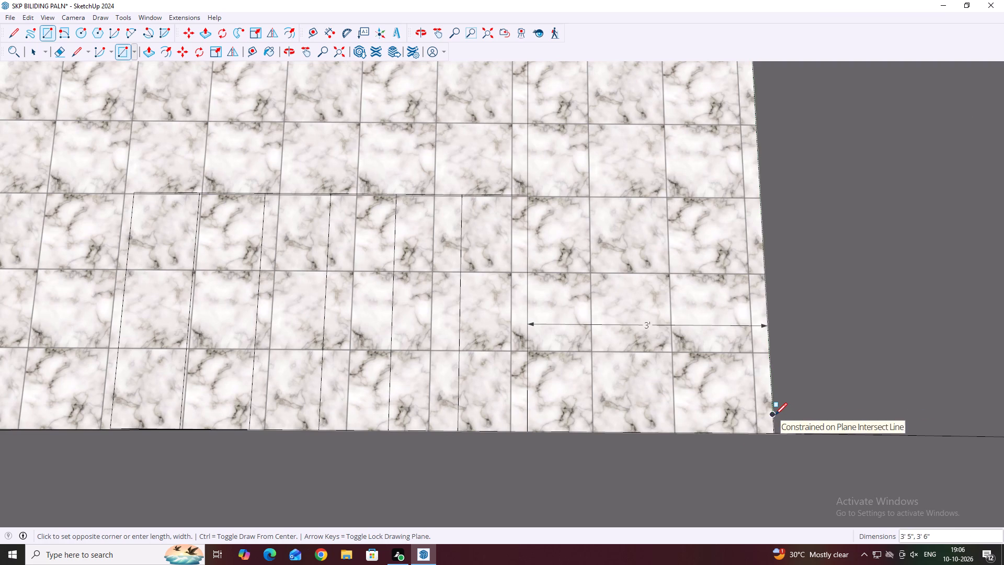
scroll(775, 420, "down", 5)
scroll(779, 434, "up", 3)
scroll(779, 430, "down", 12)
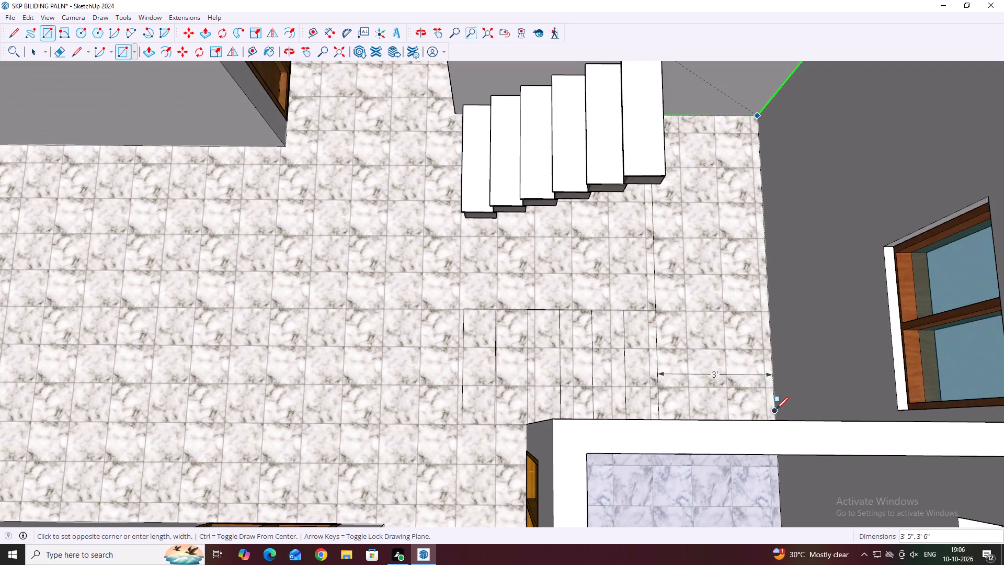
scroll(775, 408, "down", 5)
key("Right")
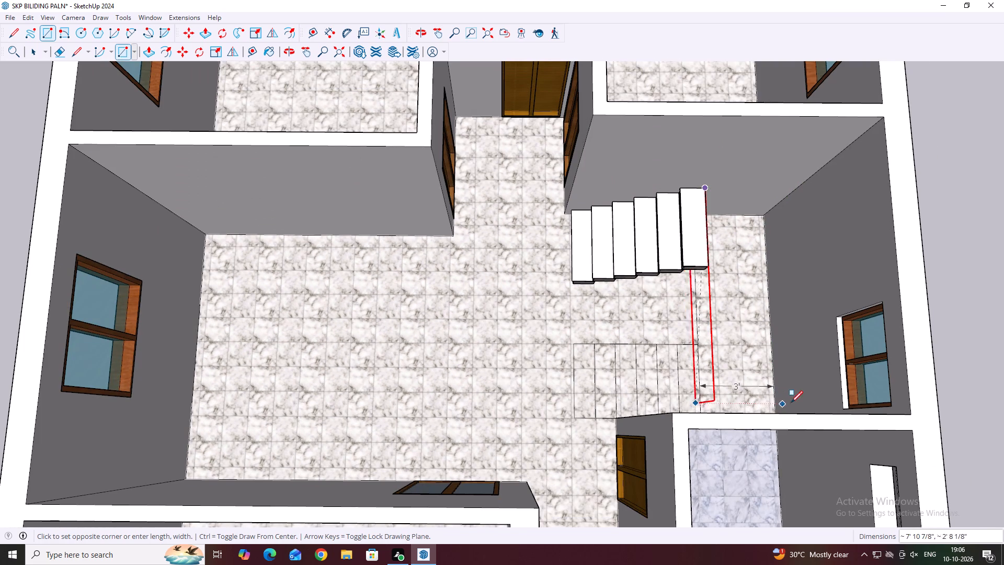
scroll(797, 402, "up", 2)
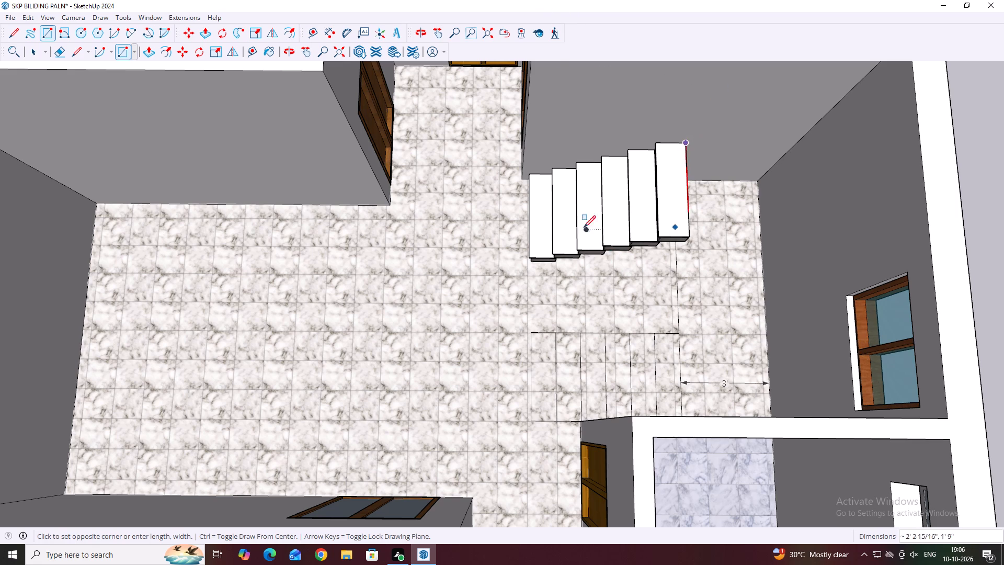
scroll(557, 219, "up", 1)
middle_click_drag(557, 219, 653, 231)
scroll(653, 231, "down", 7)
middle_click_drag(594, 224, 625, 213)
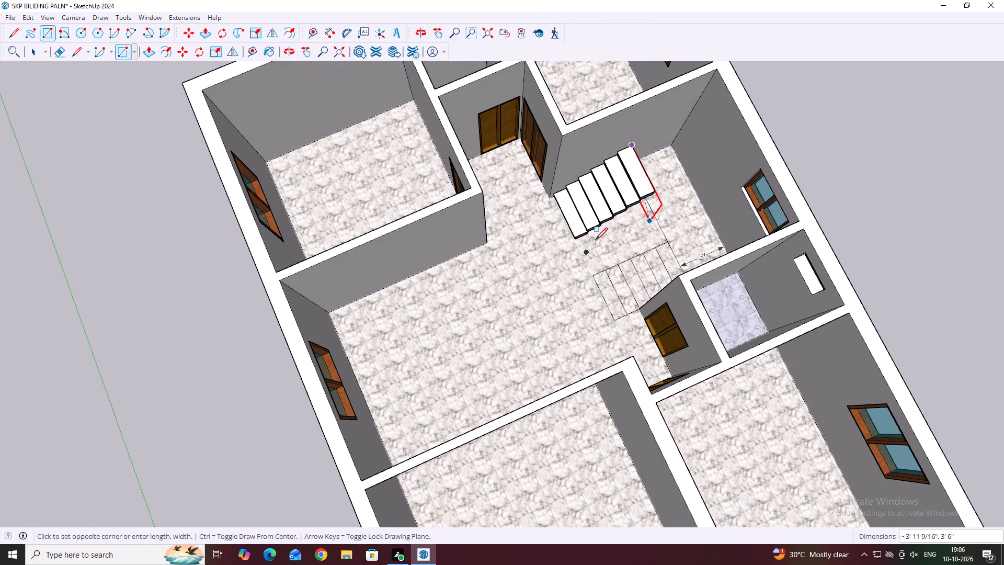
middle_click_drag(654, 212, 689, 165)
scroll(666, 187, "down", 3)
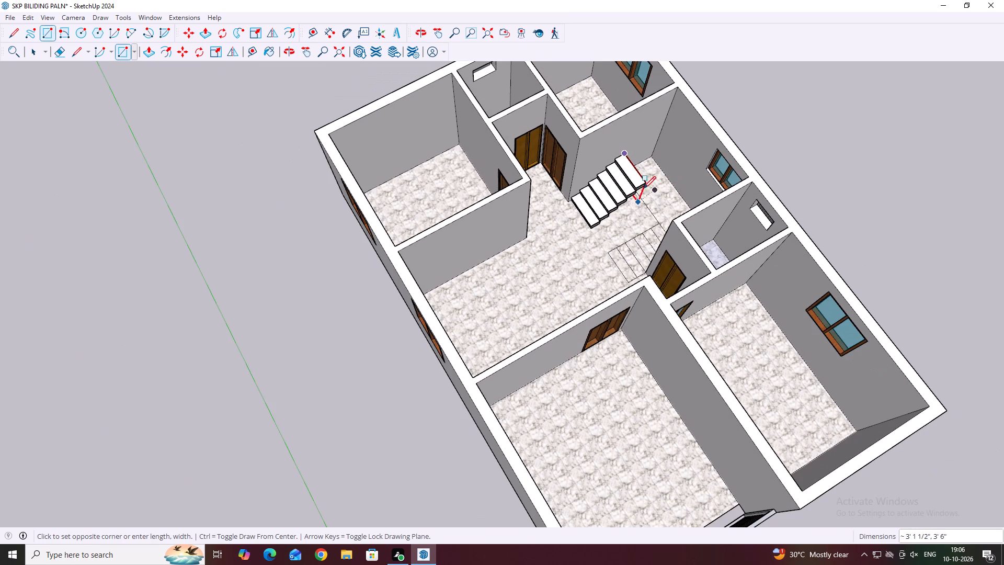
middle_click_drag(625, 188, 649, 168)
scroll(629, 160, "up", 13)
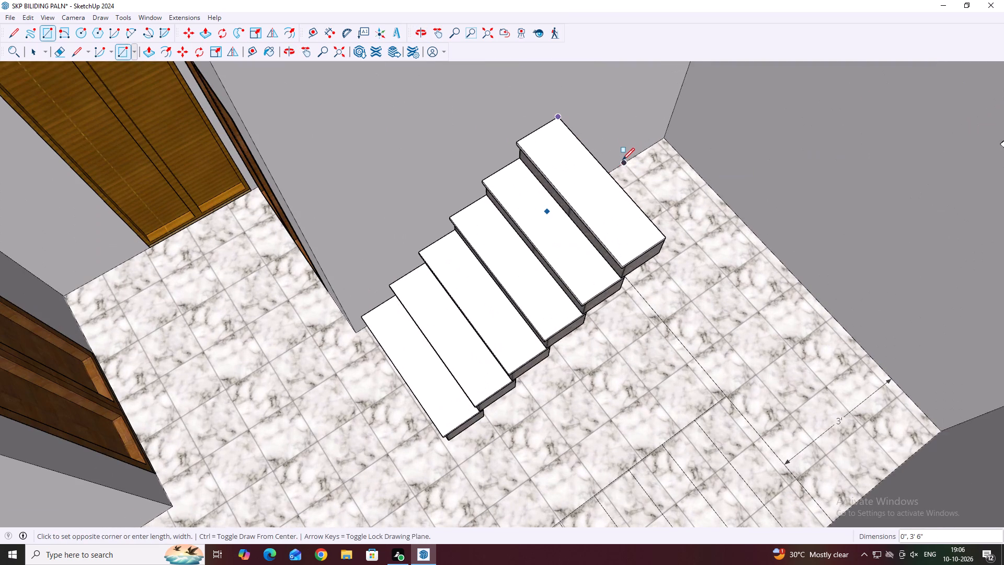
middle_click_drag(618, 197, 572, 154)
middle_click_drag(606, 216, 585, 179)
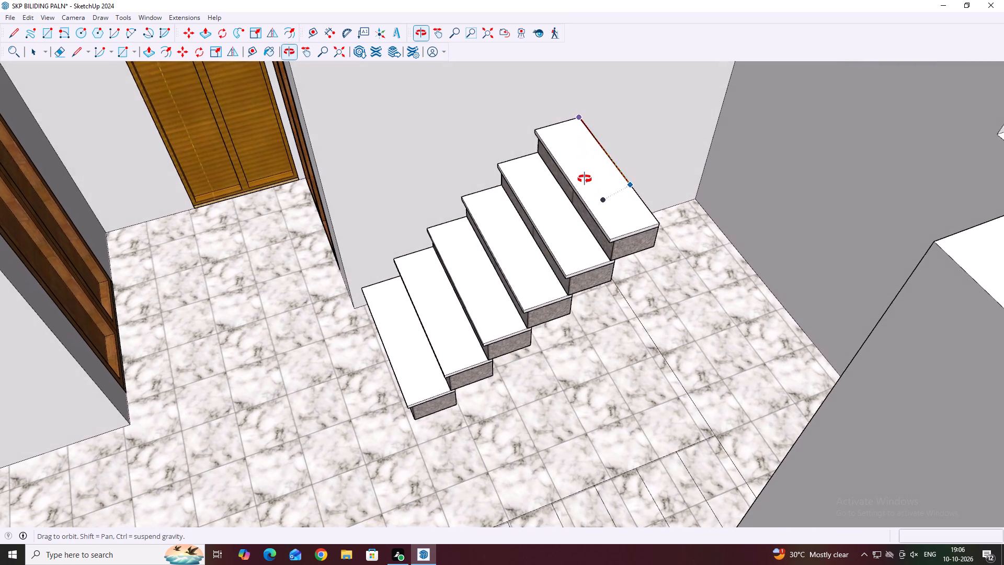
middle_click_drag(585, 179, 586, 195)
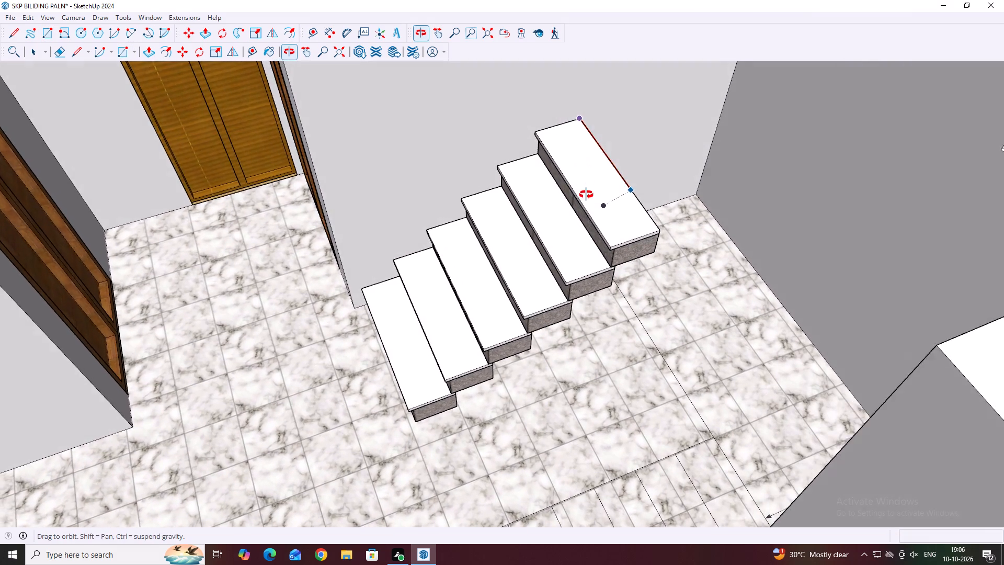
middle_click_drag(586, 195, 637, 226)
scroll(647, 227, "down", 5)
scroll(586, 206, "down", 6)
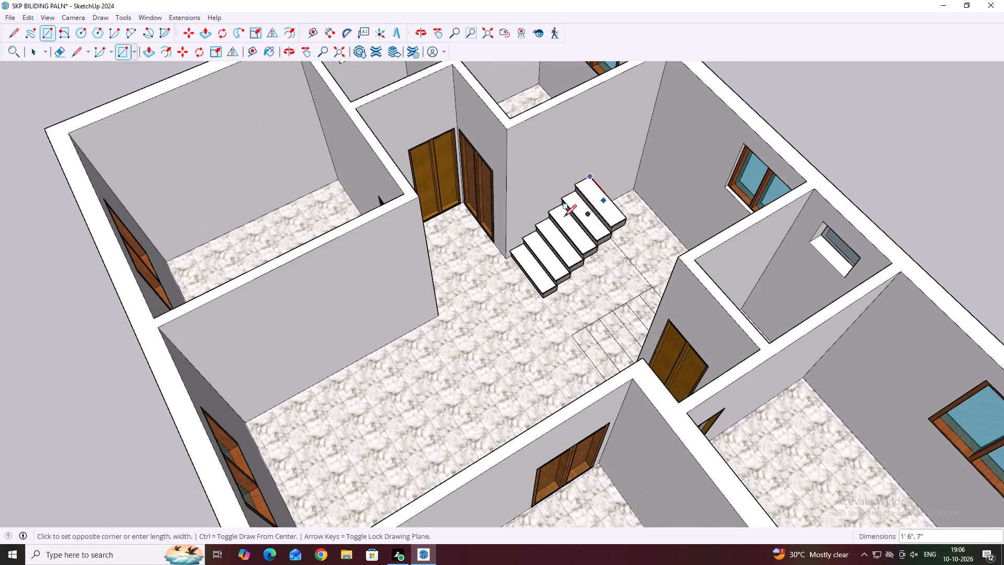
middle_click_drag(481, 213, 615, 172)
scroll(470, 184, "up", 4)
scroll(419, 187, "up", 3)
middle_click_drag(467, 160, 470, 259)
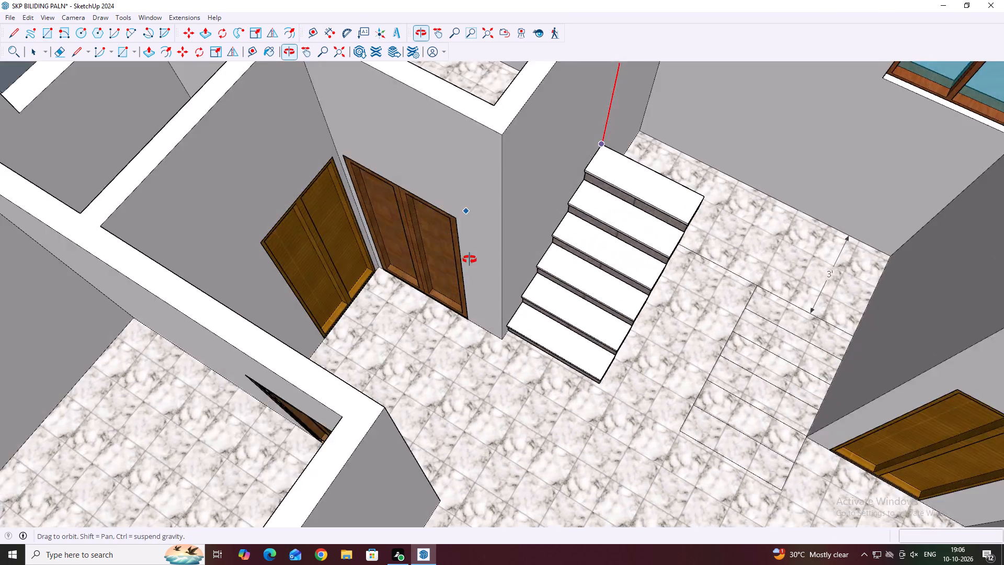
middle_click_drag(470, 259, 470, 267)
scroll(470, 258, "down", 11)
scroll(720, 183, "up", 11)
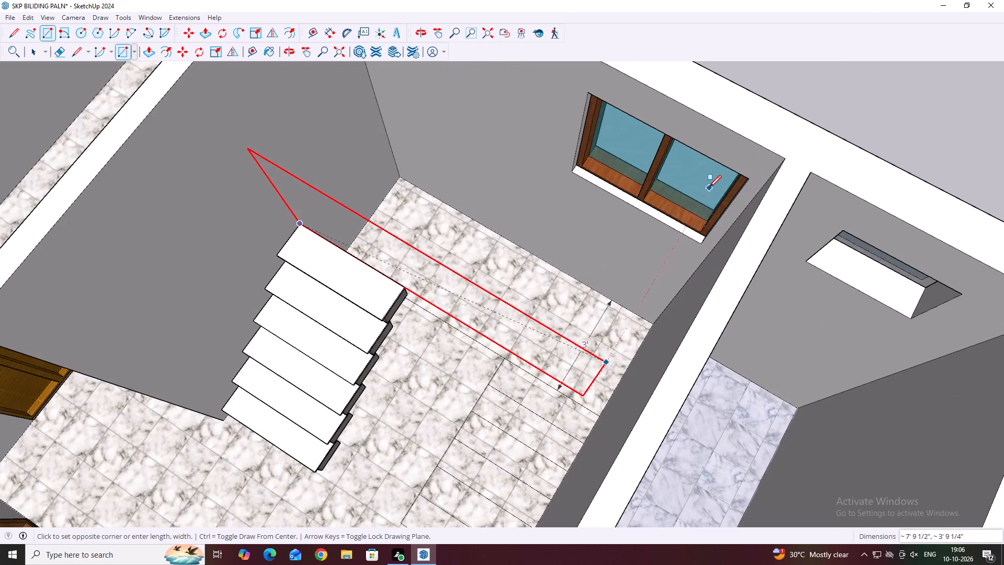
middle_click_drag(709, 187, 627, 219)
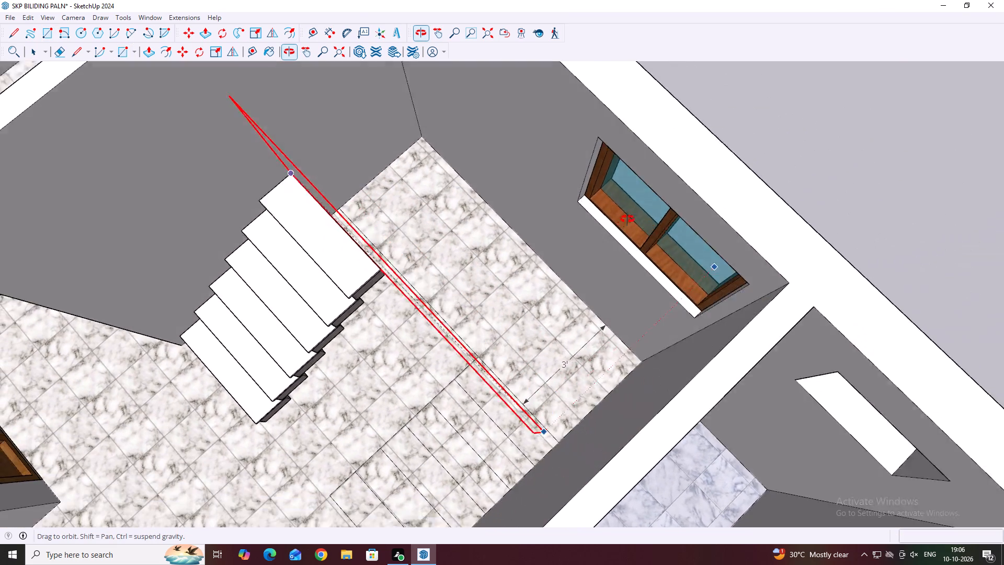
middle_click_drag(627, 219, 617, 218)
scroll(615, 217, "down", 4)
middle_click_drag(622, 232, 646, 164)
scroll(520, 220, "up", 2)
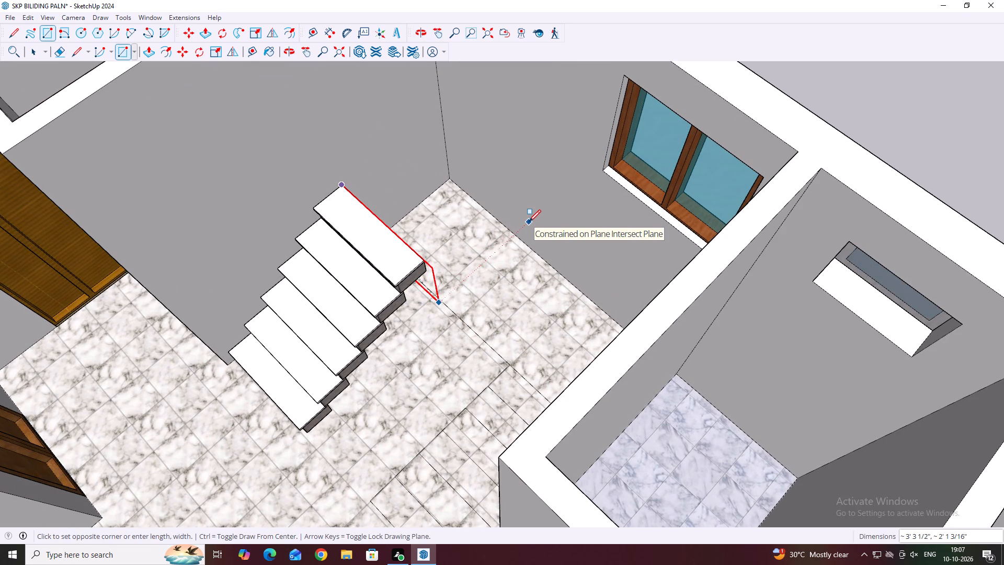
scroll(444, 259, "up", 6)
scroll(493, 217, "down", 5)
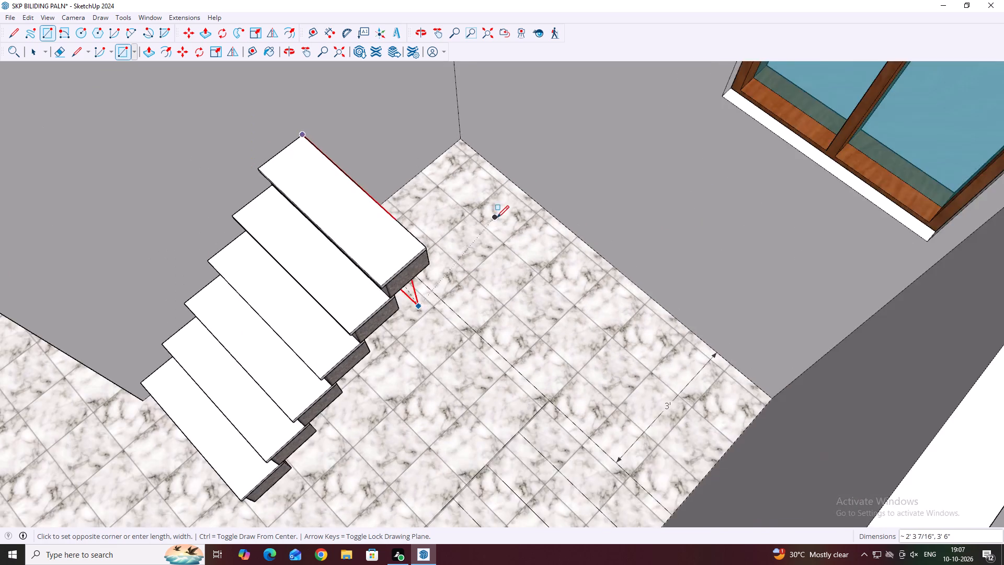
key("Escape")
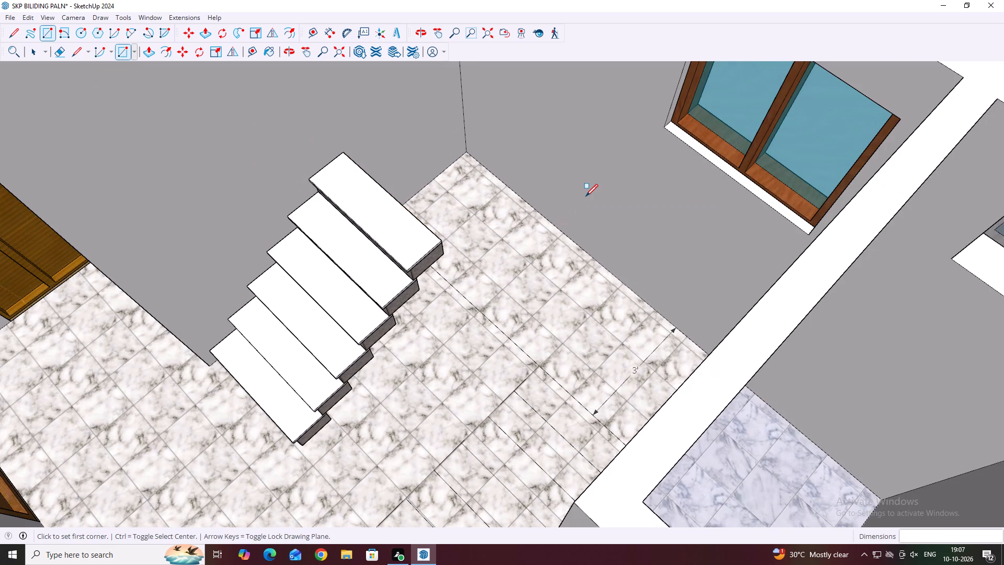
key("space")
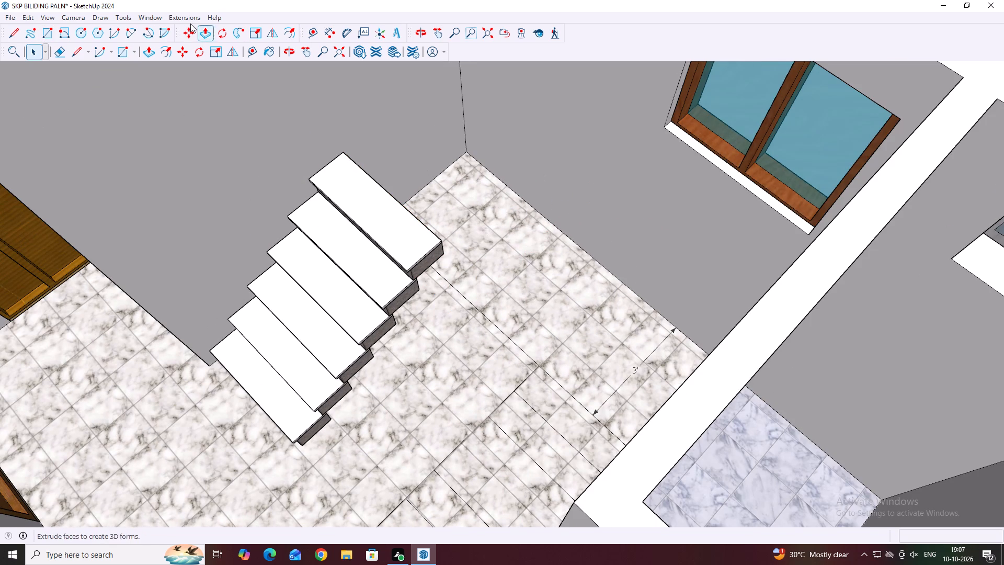
Draw the landing's front edge from the top tread's outer corner 5' 6" to the side wall, continuing along it to the window-wall corner.
left_click(79, 55)
scroll(441, 236, "up", 3)
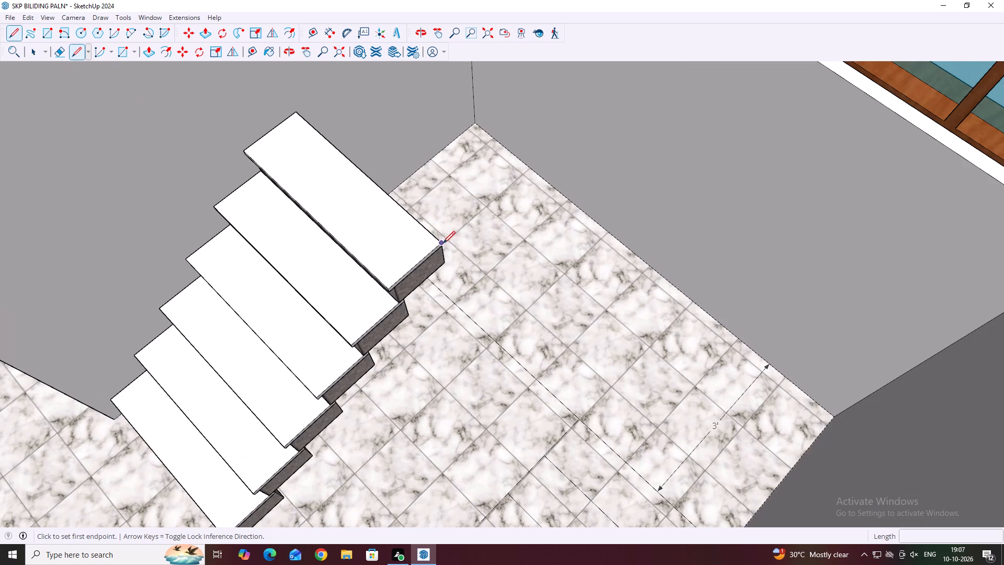
left_click_drag(443, 244, 450, 250)
scroll(596, 323, "down", 5)
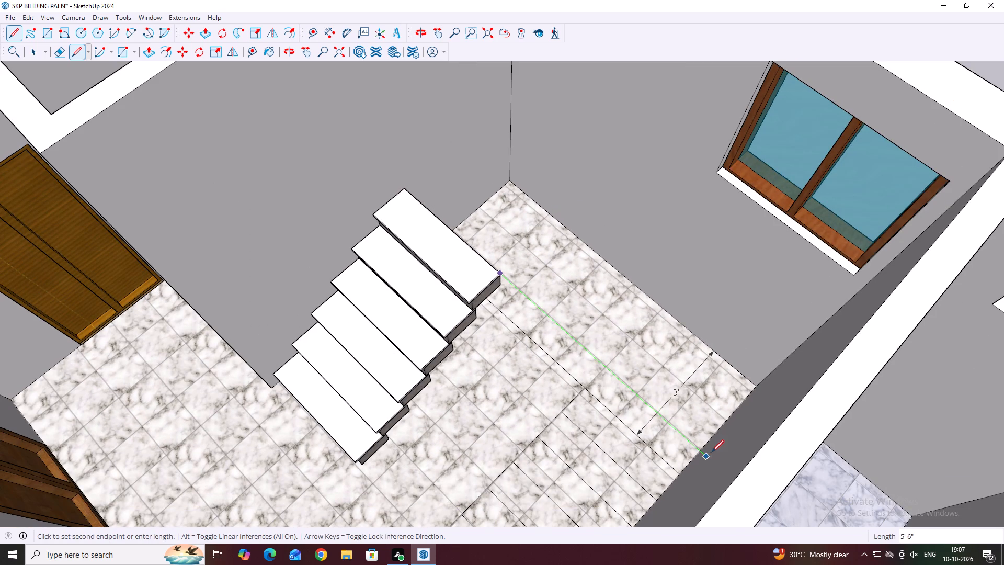
left_click(710, 457)
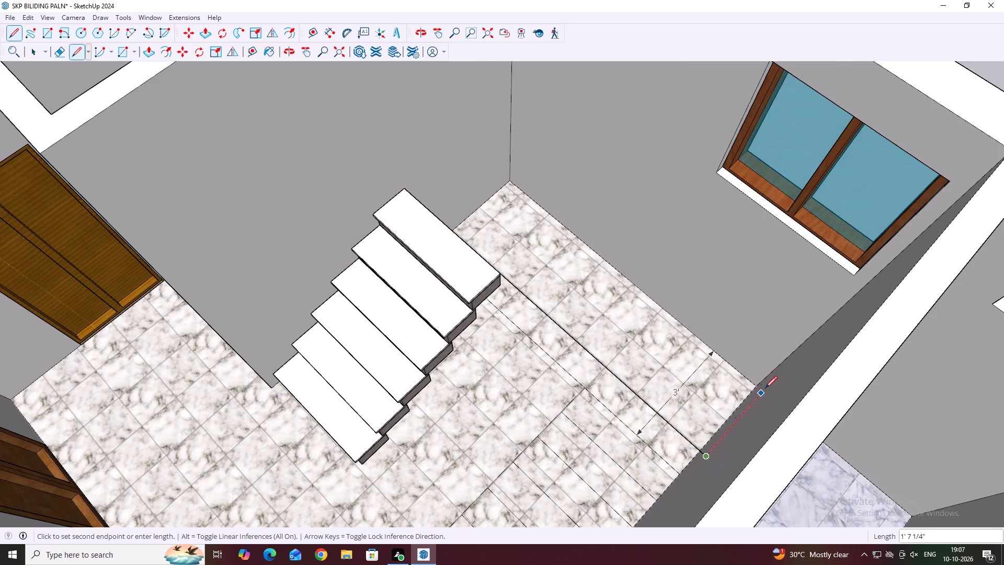
scroll(783, 358, "up", 8)
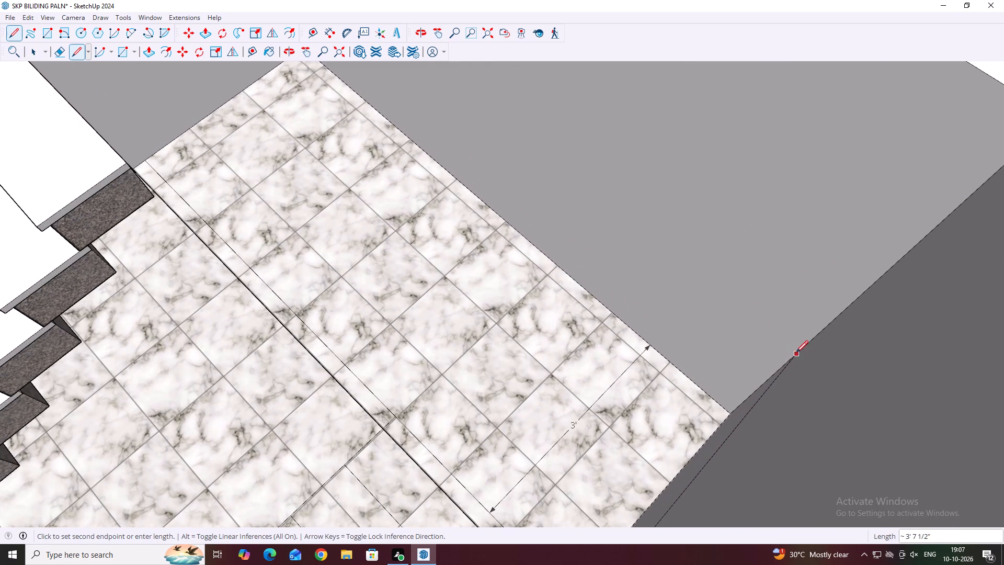
scroll(803, 348, "up", 2)
scroll(822, 333, "down", 5)
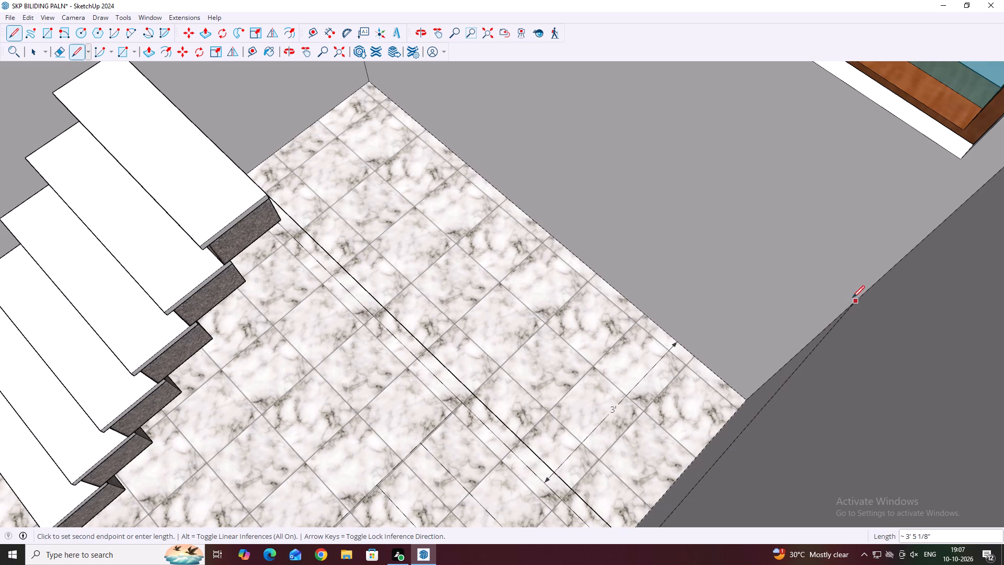
left_click(847, 309)
Draw the landing's rear edge 8' 6" along the window wall, from the side-wall corner to the opposite room corner behind the stairs.
scroll(847, 303, "down", 6)
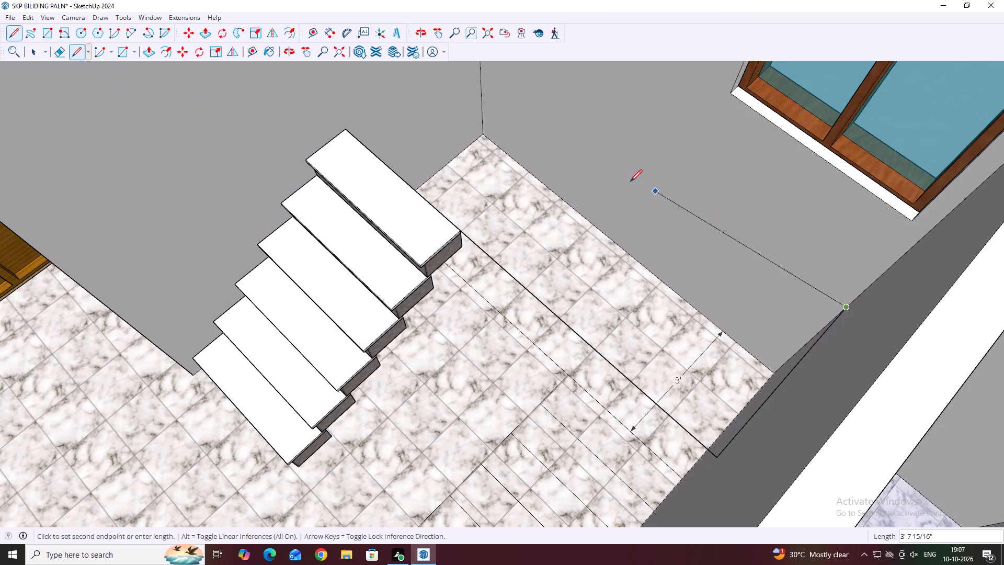
scroll(482, 77, "up", 2)
scroll(490, 63, "down", 4)
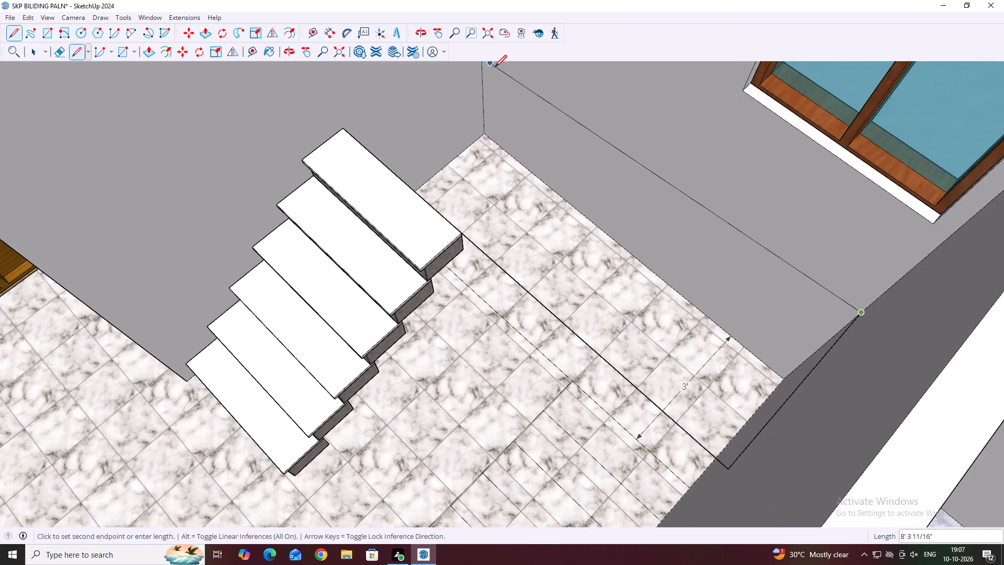
scroll(495, 67, "down", 6)
middle_click_drag(519, 104, 565, 238)
scroll(552, 130, "down", 4)
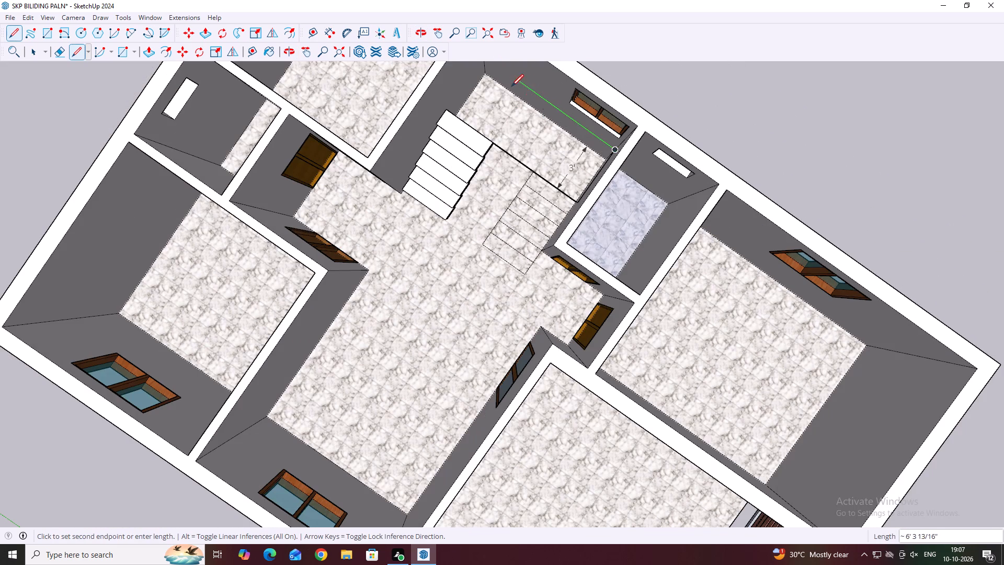
middle_click_drag(491, 67, 516, 134)
scroll(509, 103, "down", 9)
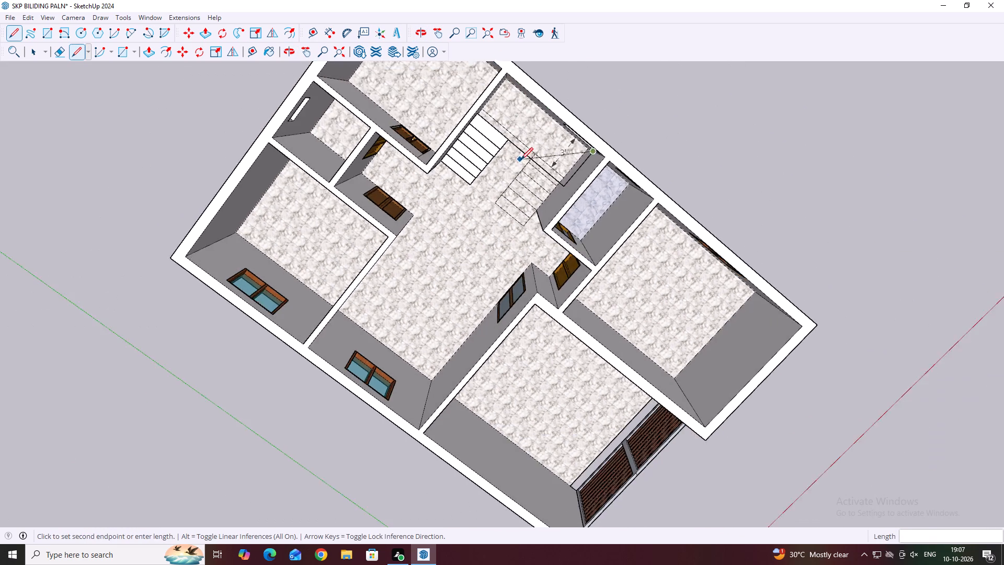
scroll(521, 111, "up", 3)
middle_click_drag(509, 126, 513, 53)
scroll(509, 121, "up", 8)
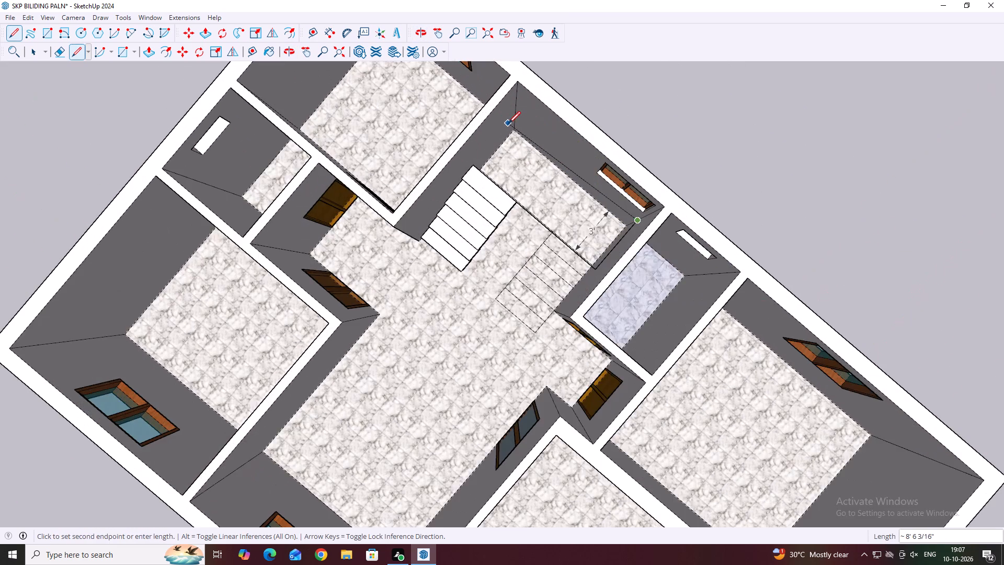
scroll(508, 123, "up", 4)
left_click(518, 111)
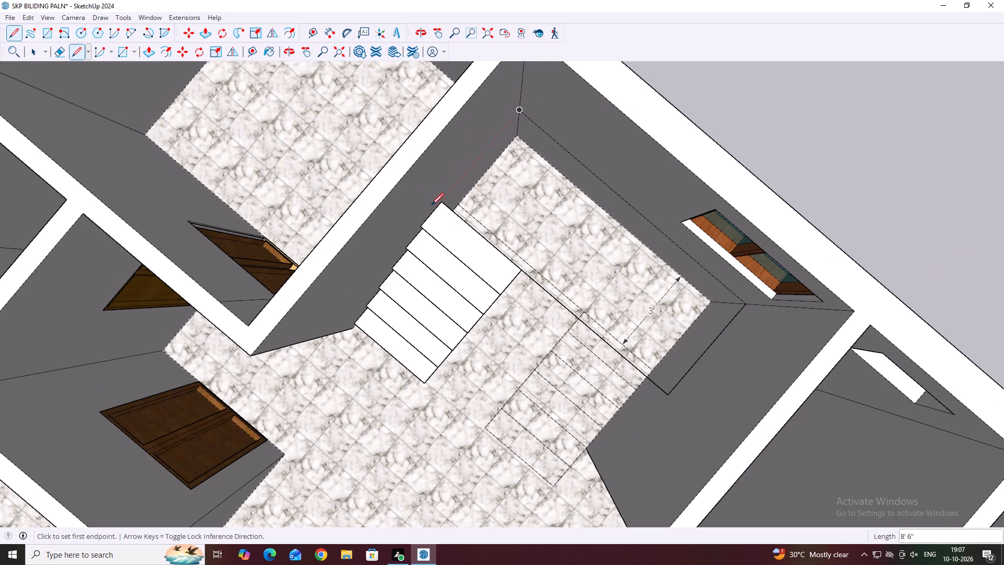
Draw the landing's 3' side edge along the wall from the top tread's back corner to the window-wall corner.
scroll(438, 205, "up", 4)
left_click(442, 199)
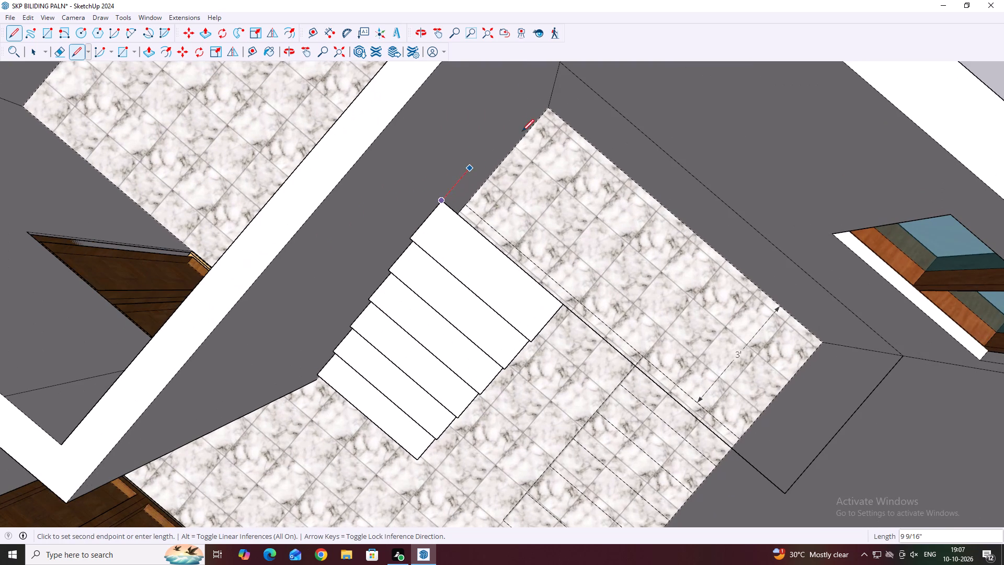
scroll(553, 84, "down", 4)
scroll(554, 73, "up", 1)
left_click(555, 71)
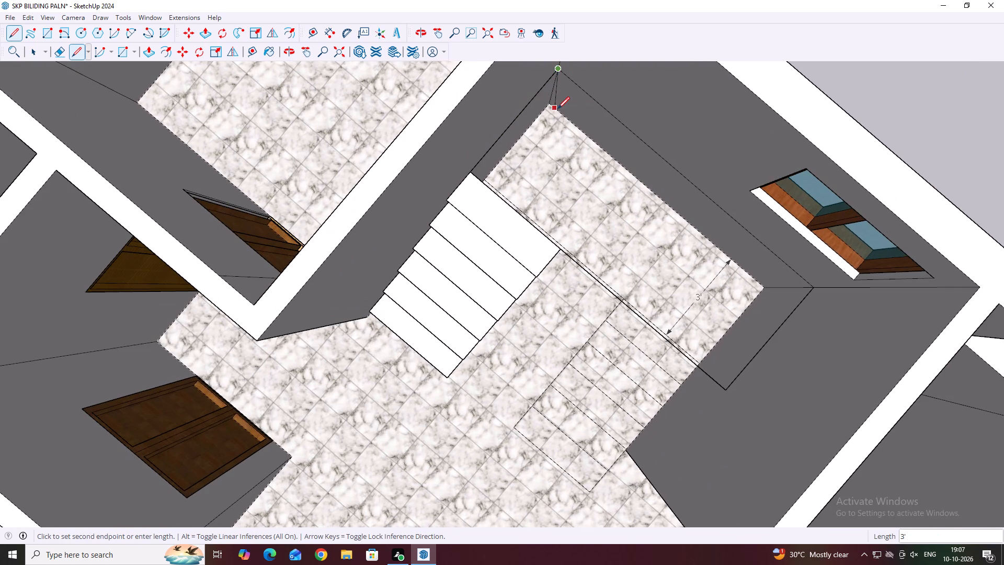
scroll(571, 231, "down", 2)
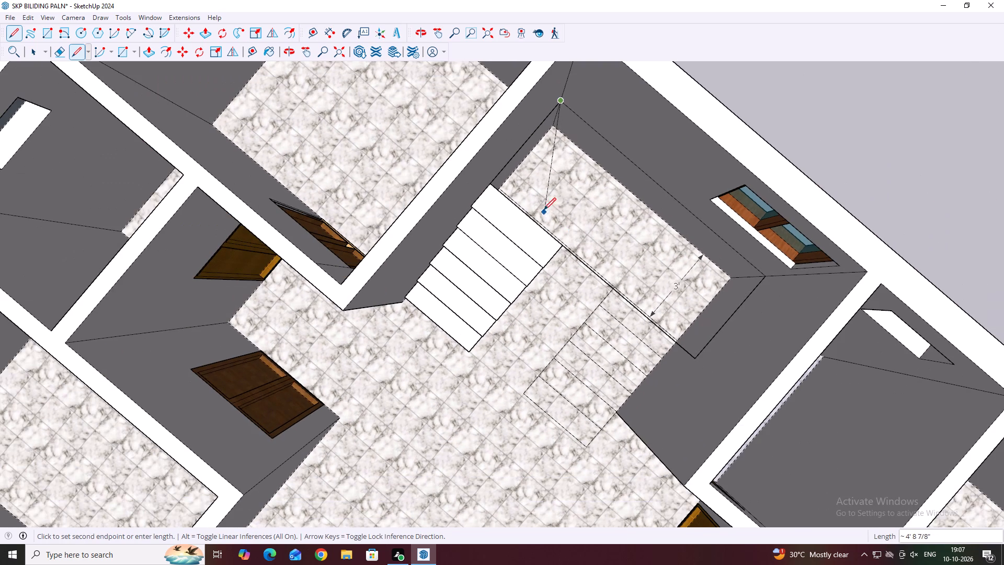
left_click(492, 182)
Close the landing outline with a line along the top tread's back edge, from its outer corner to its wall-side corner.
scroll(498, 190, "up", 2)
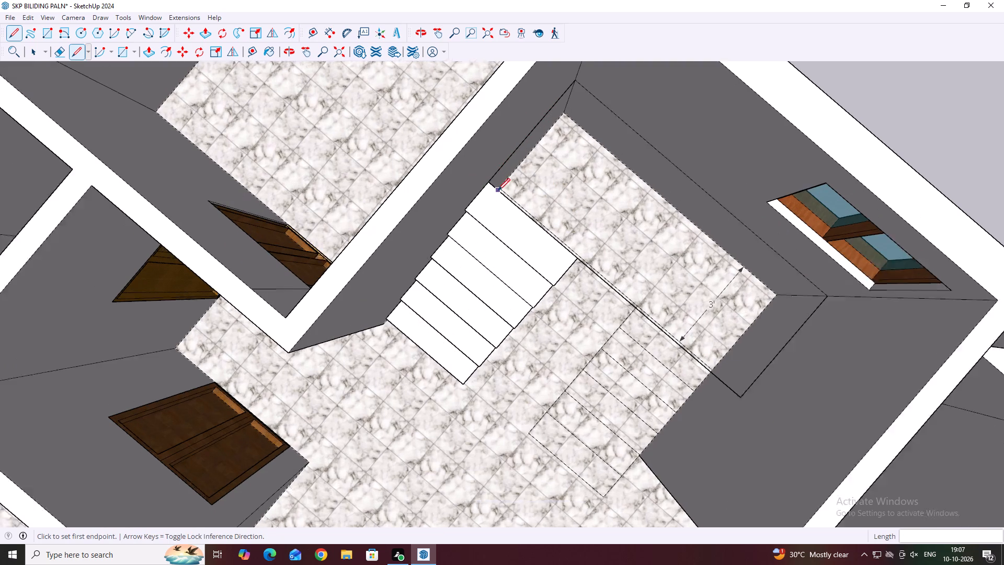
scroll(498, 190, "up", 1)
scroll(568, 254, "up", 2)
left_click(591, 264)
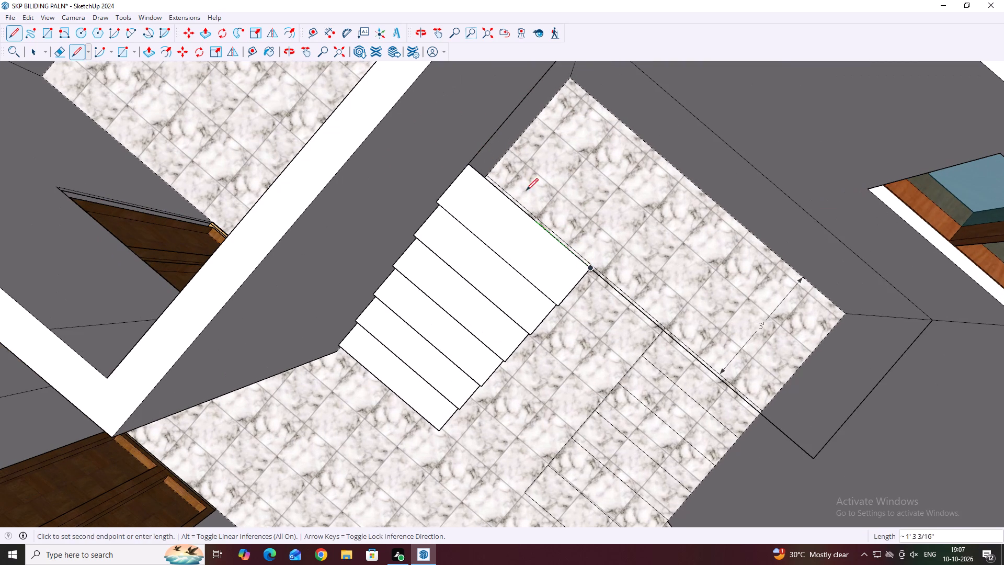
left_click(469, 162)
Reverse the landing face so its white front side points upward.
scroll(547, 211, "down", 5)
middle_click_drag(596, 248, 609, 155)
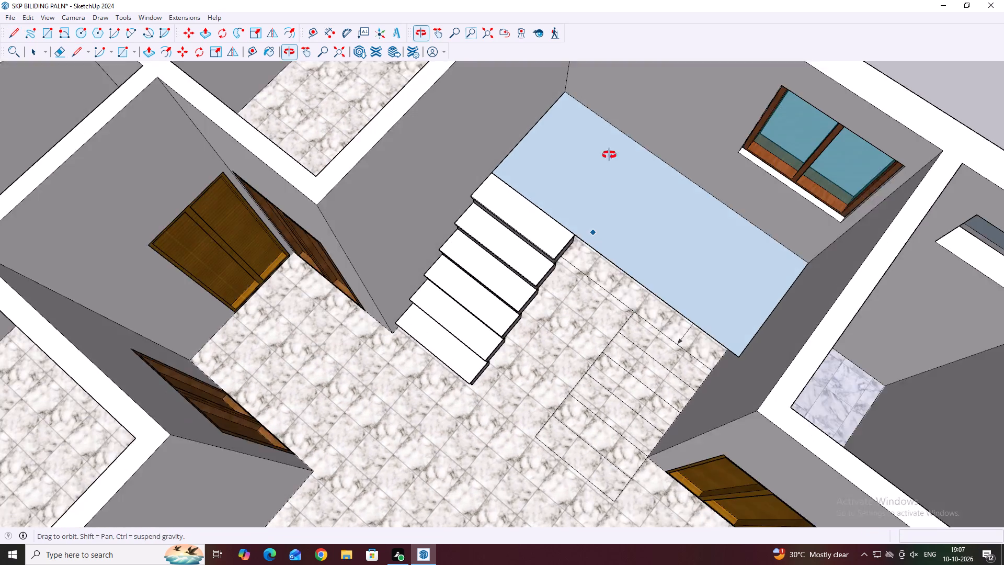
middle_click_drag(609, 155, 611, 149)
middle_click_drag(613, 241, 622, 160)
scroll(622, 161, "down", 11)
middle_click(607, 264)
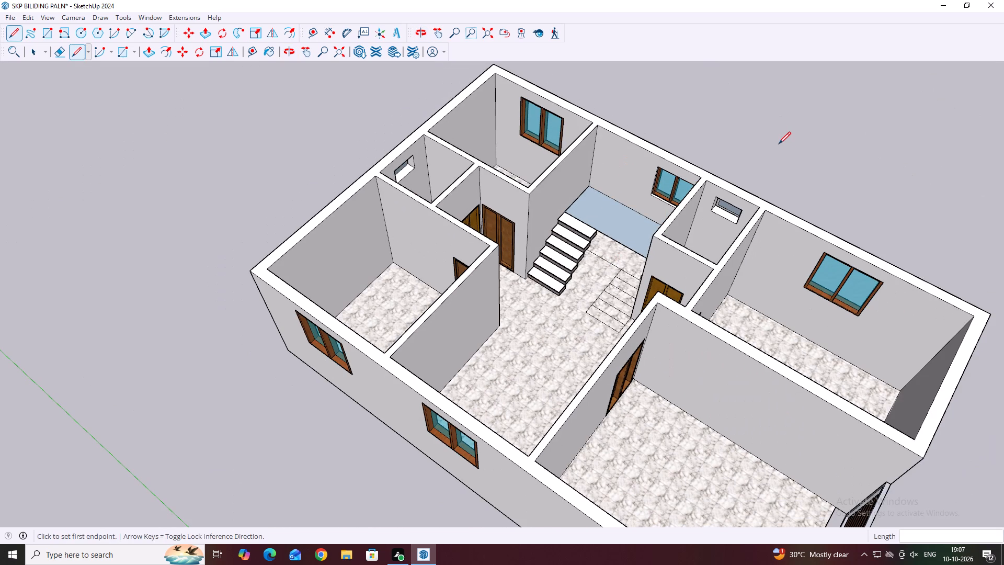
key("space")
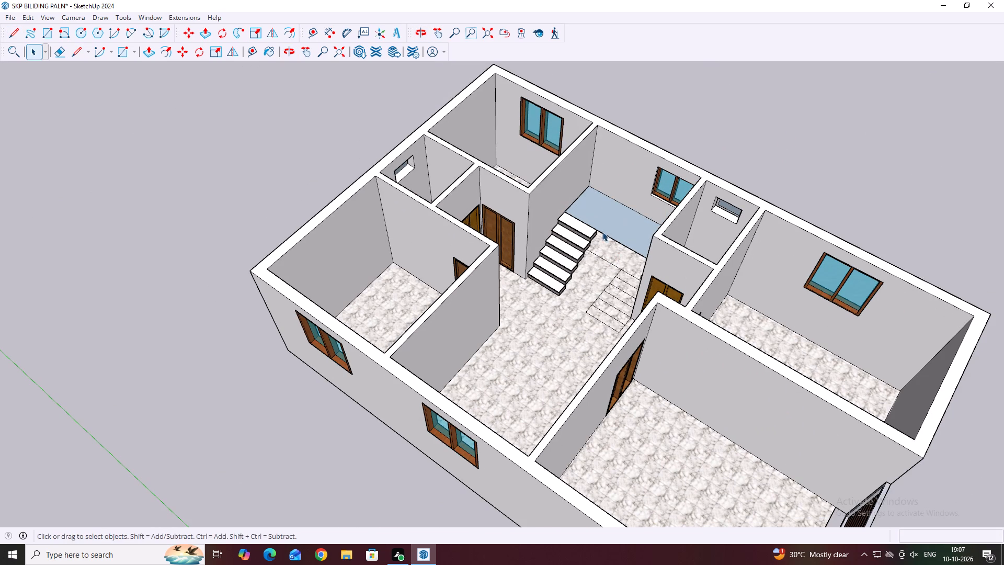
scroll(600, 236, "up", 7)
middle_click_drag(611, 250, 603, 193)
middle_click_drag(620, 232, 632, 213)
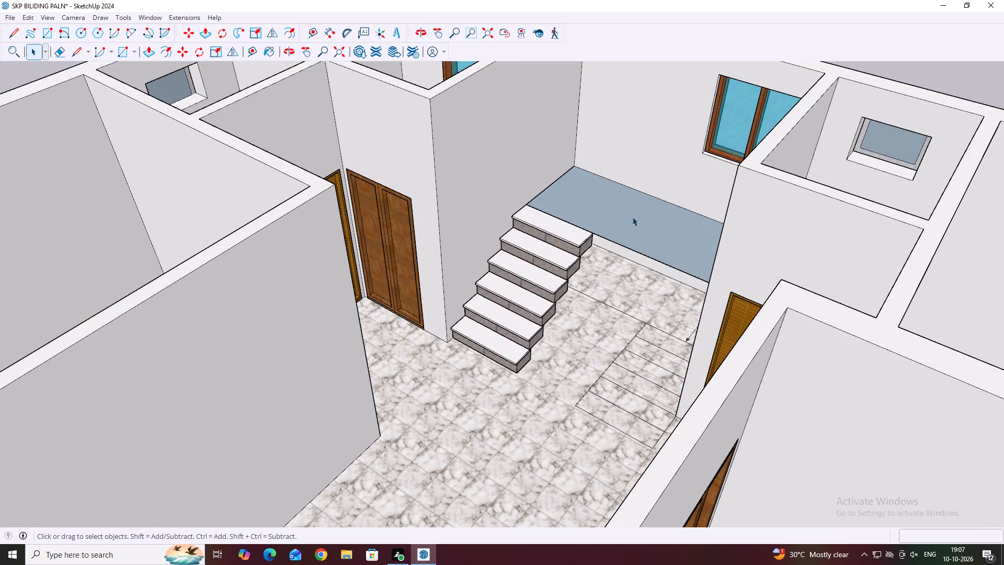
left_click(629, 223)
right_click(629, 223)
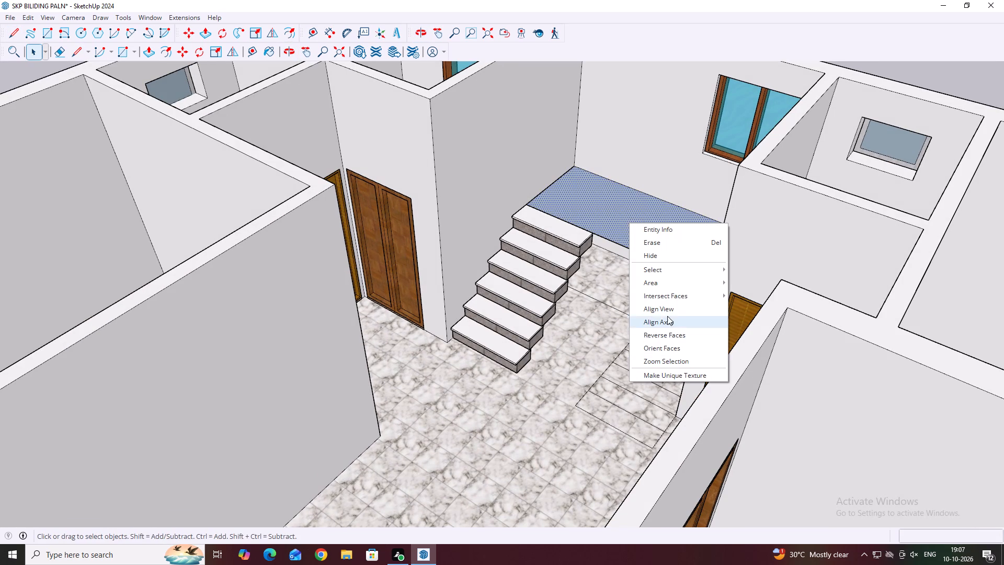
left_click(666, 334)
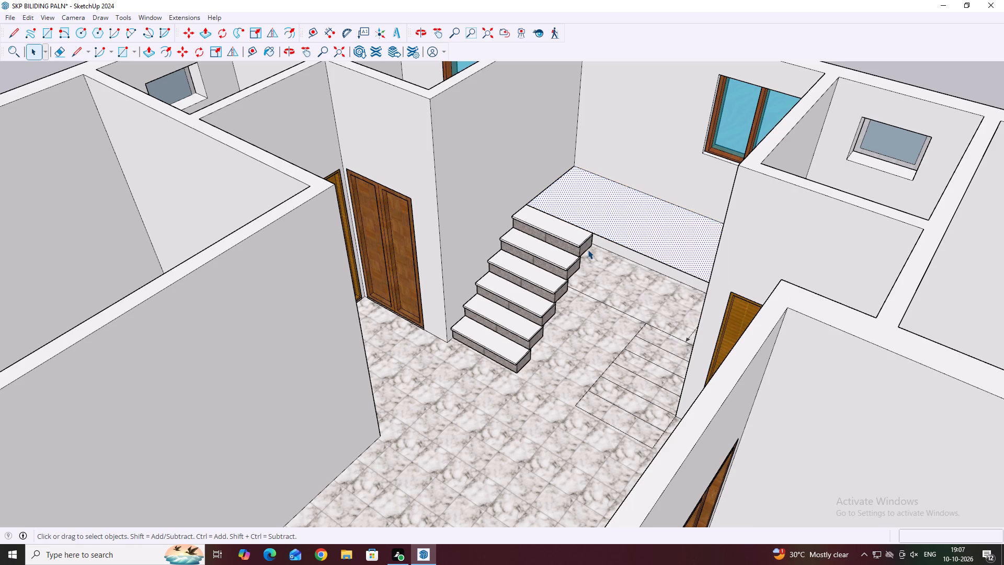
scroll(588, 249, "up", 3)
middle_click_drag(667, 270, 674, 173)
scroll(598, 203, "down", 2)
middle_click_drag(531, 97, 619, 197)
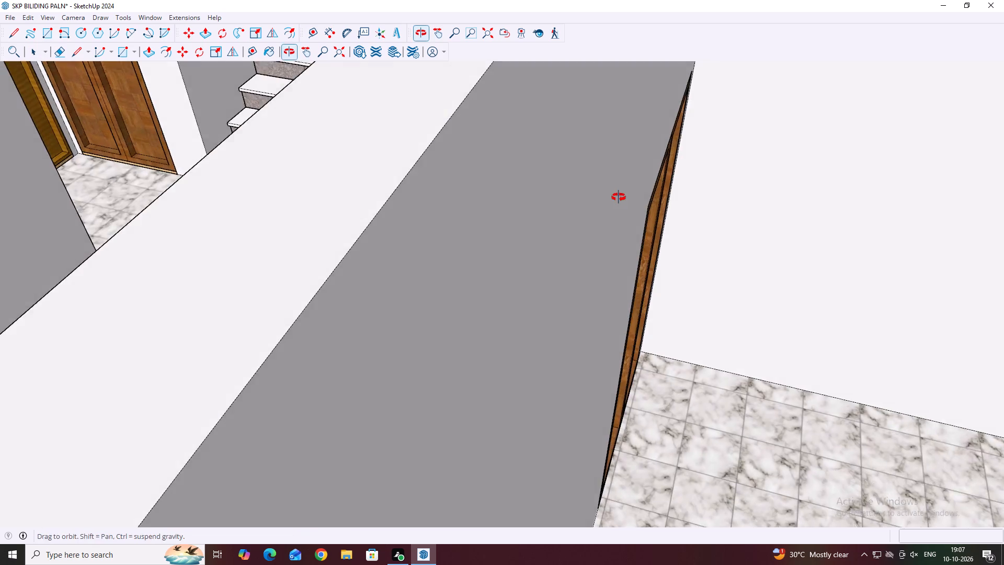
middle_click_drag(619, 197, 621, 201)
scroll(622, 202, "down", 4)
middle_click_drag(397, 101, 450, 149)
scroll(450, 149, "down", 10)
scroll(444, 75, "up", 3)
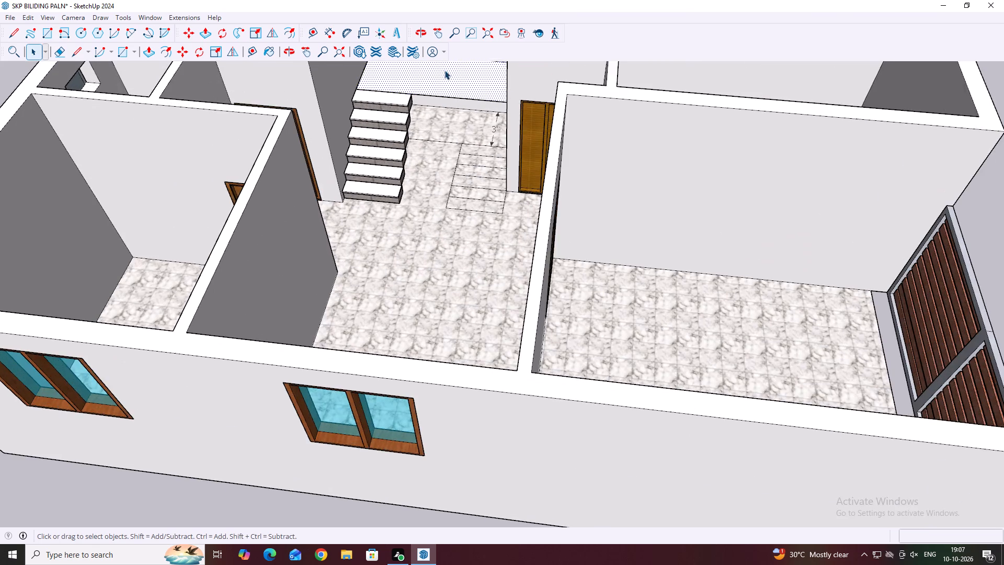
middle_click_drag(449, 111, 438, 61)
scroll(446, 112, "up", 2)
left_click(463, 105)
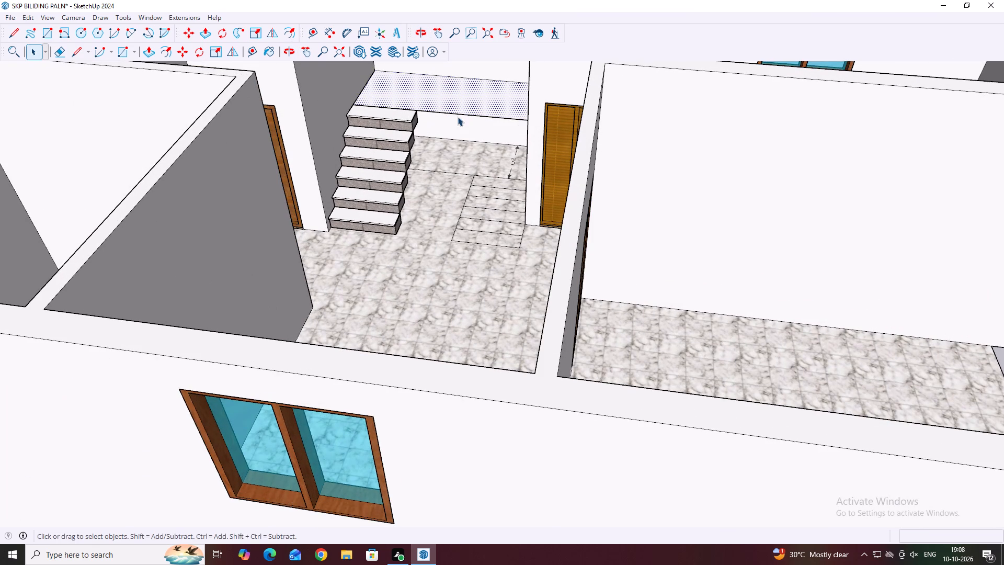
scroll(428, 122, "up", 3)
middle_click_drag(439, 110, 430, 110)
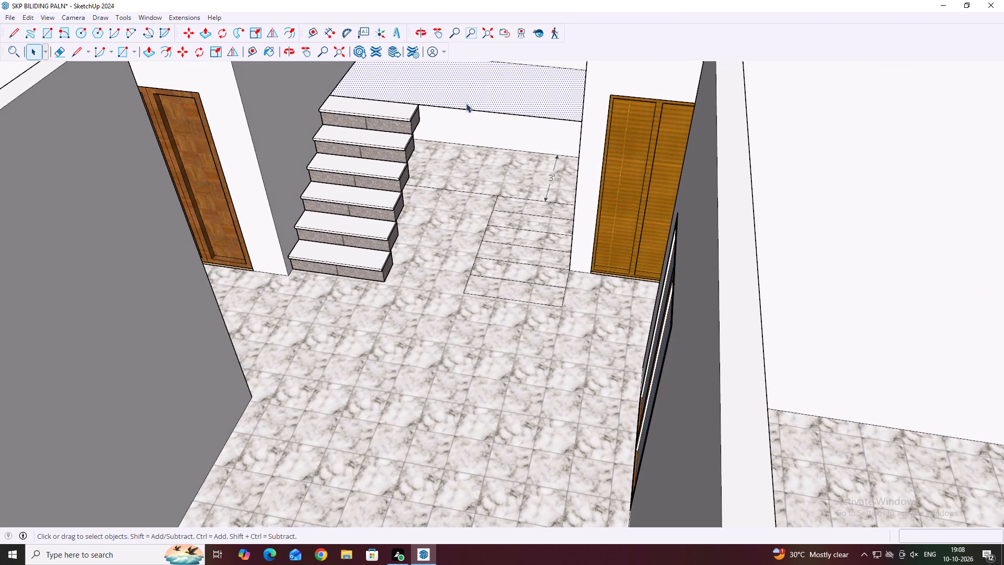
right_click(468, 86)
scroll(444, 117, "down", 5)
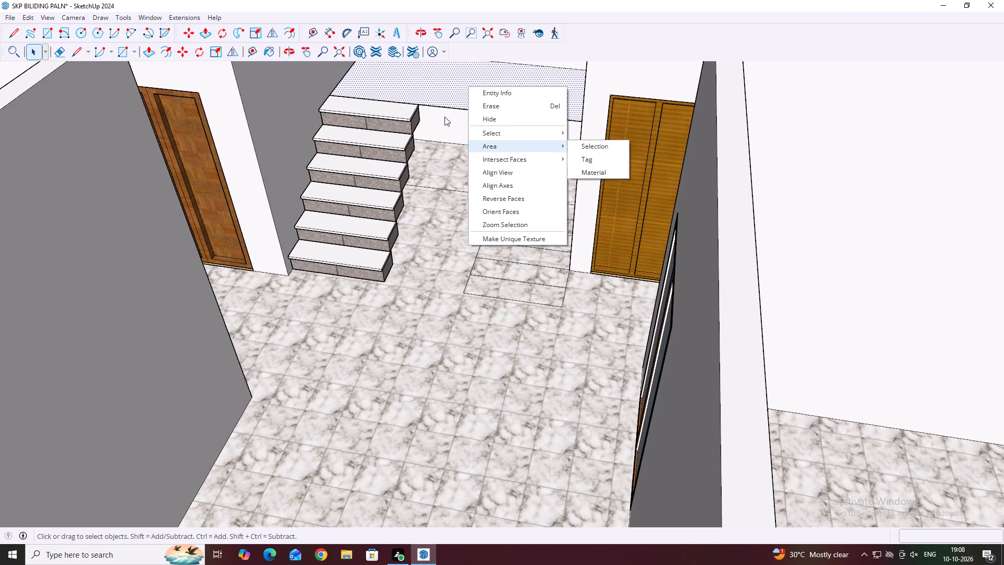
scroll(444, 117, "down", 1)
Group the landing face together with its boundary edges.
middle_click_drag(447, 103, 458, 176)
scroll(486, 132, "down", 12)
double_click(484, 101)
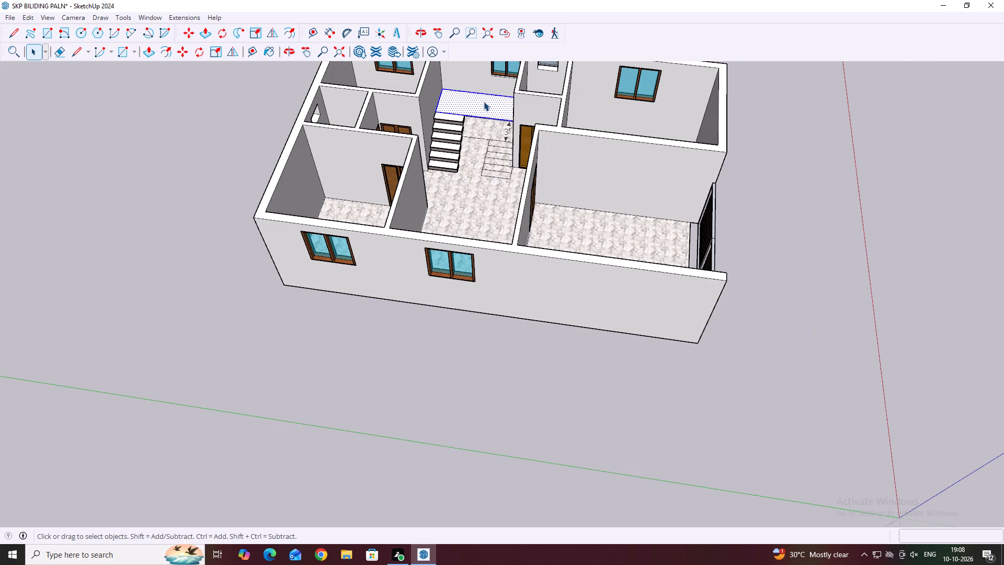
middle_click_drag(484, 106, 488, 139)
right_click(485, 92)
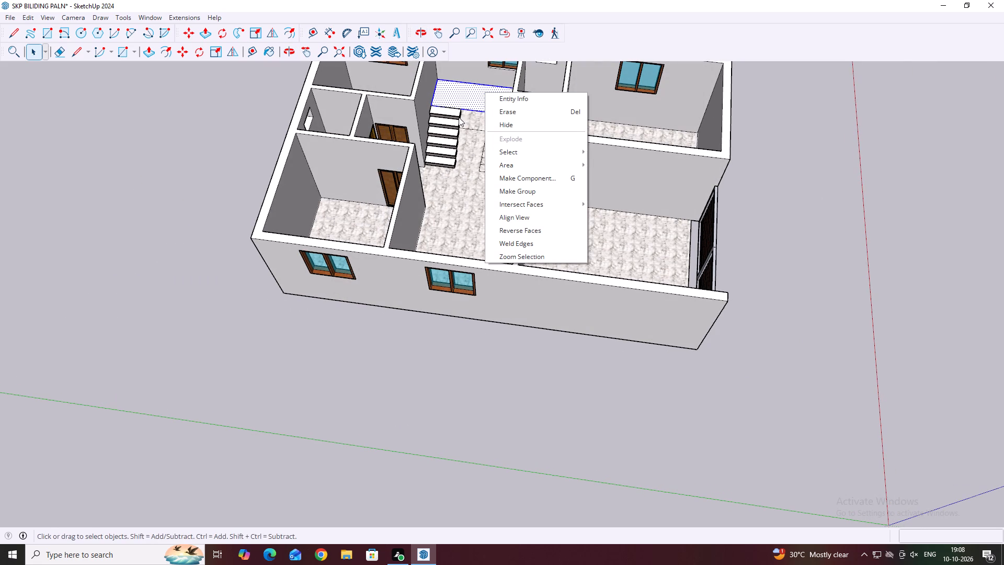
scroll(460, 117, "down", 2)
left_click(531, 189)
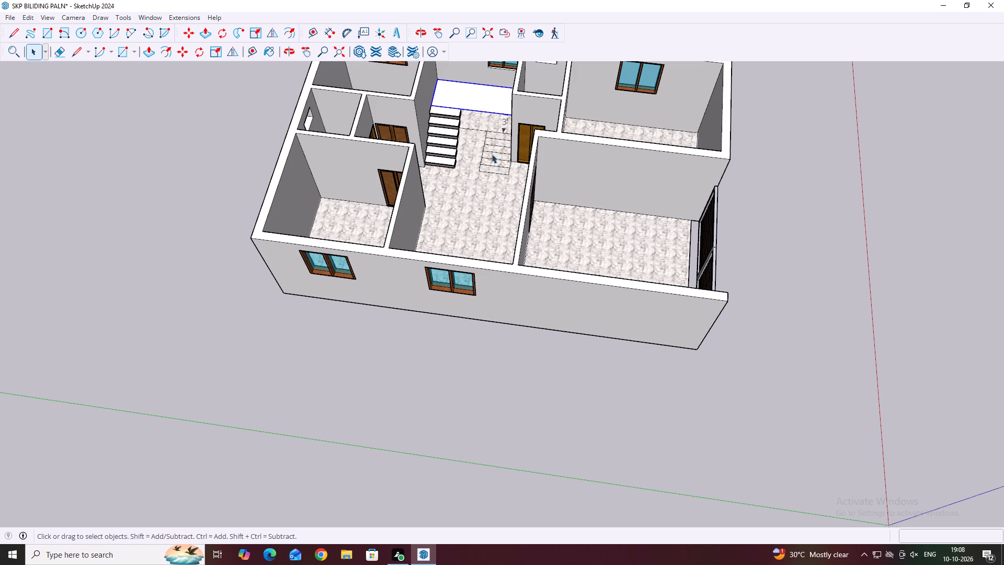
scroll(431, 78, "up", 4)
left_click(486, 103)
scroll(486, 119, "up", 3)
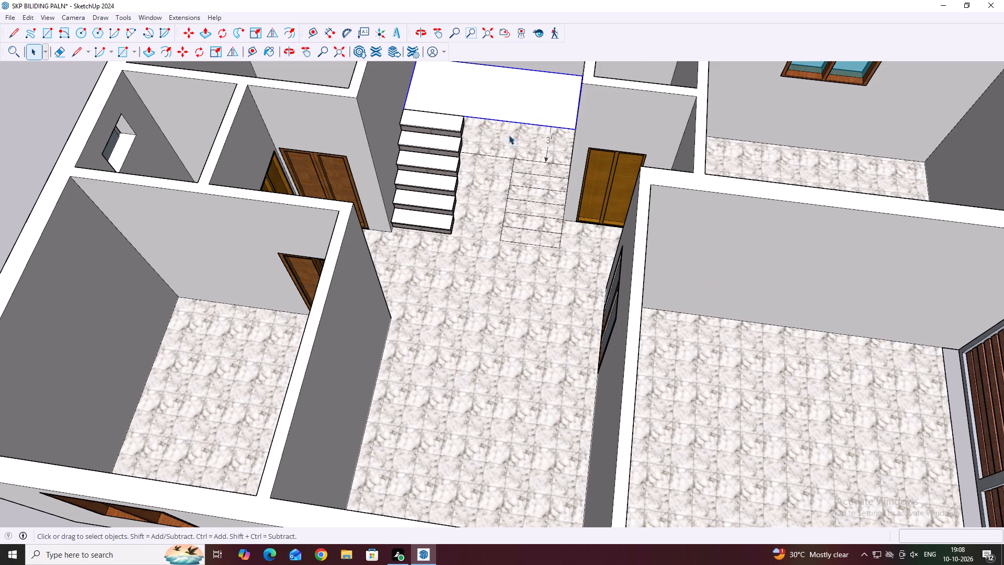
left_click(532, 154)
scroll(495, 149, "down", 10)
left_click(744, 187)
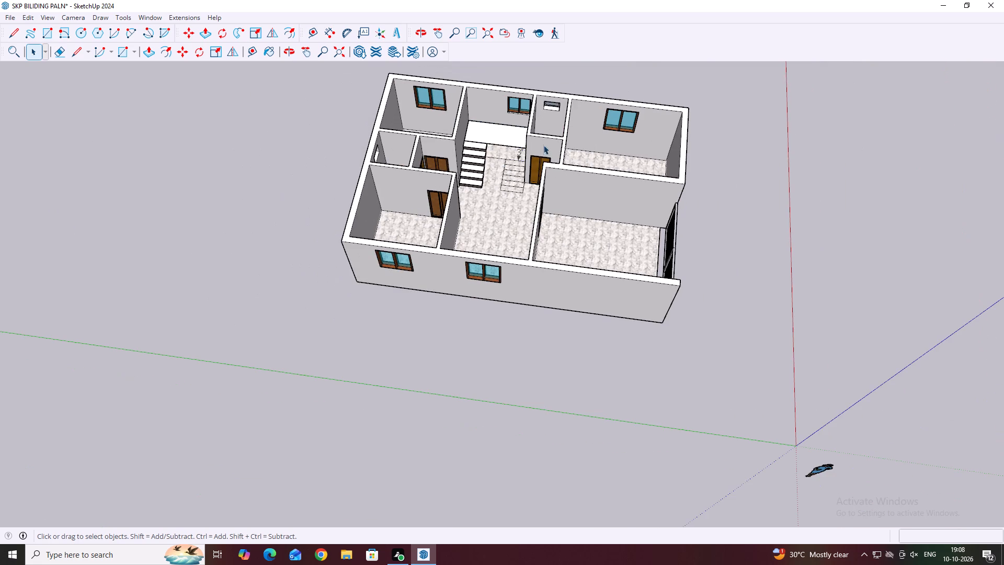
Move the landing group down about 6 7/8", from the top tread's back outer corner to the bottom of its granite block.
scroll(542, 144, "up", 6)
left_click(498, 136)
scroll(473, 143, "up", 8)
middle_click_drag(470, 172, 448, 124)
scroll(470, 172, "up", 1)
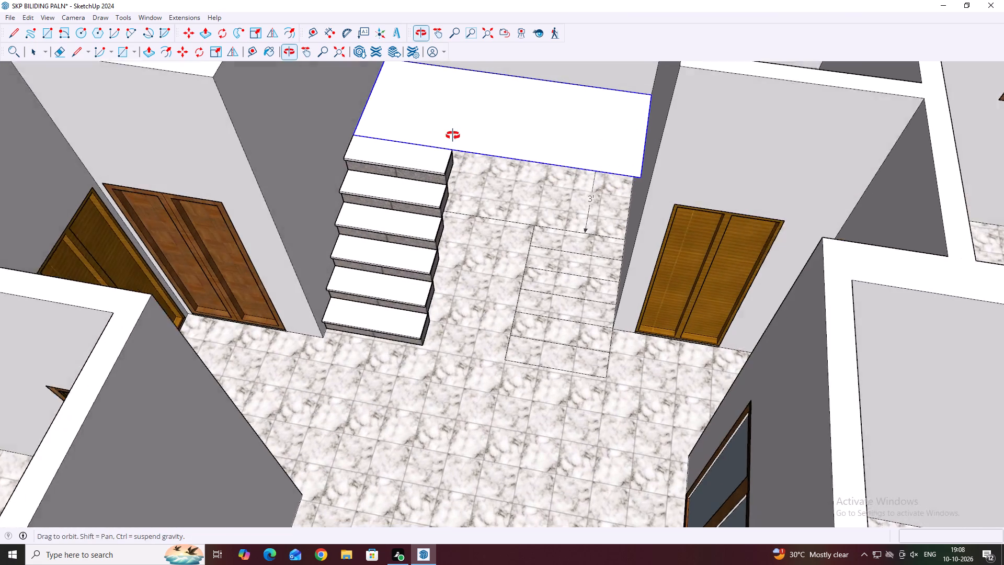
middle_click_drag(544, 220, 572, 193)
scroll(595, 185, "up", 7)
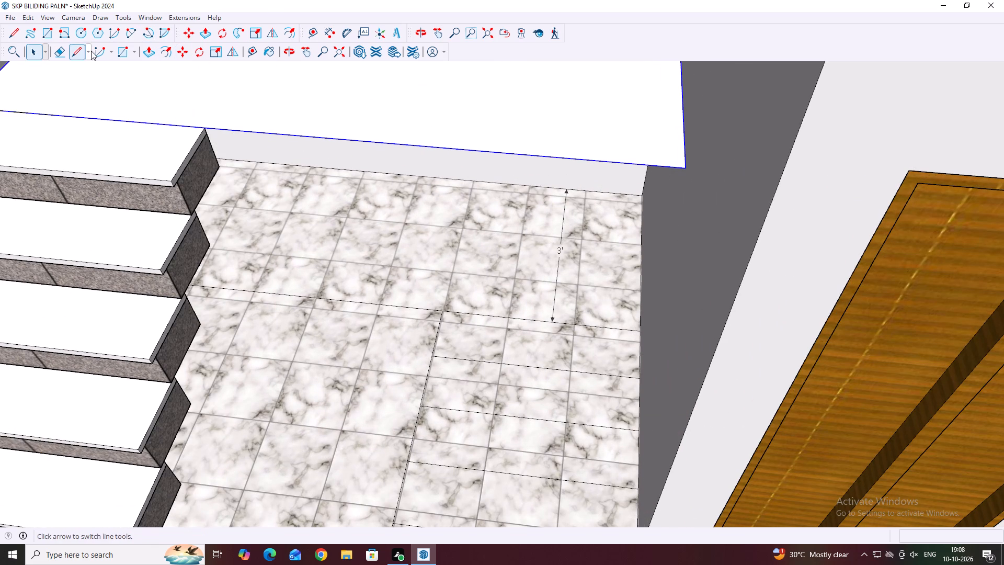
left_click(186, 52)
scroll(211, 153, "up", 2)
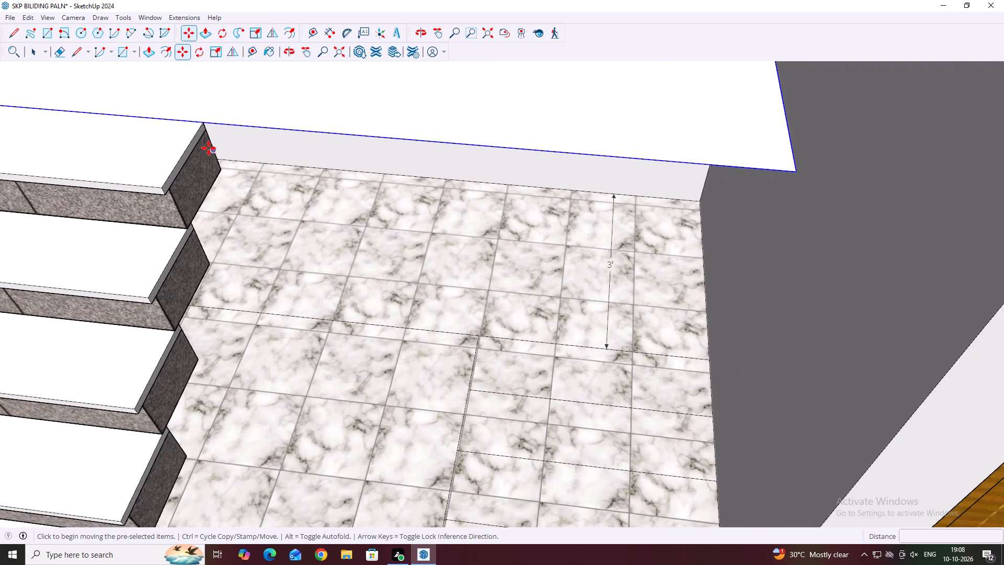
scroll(209, 148, "up", 7)
left_click(203, 114)
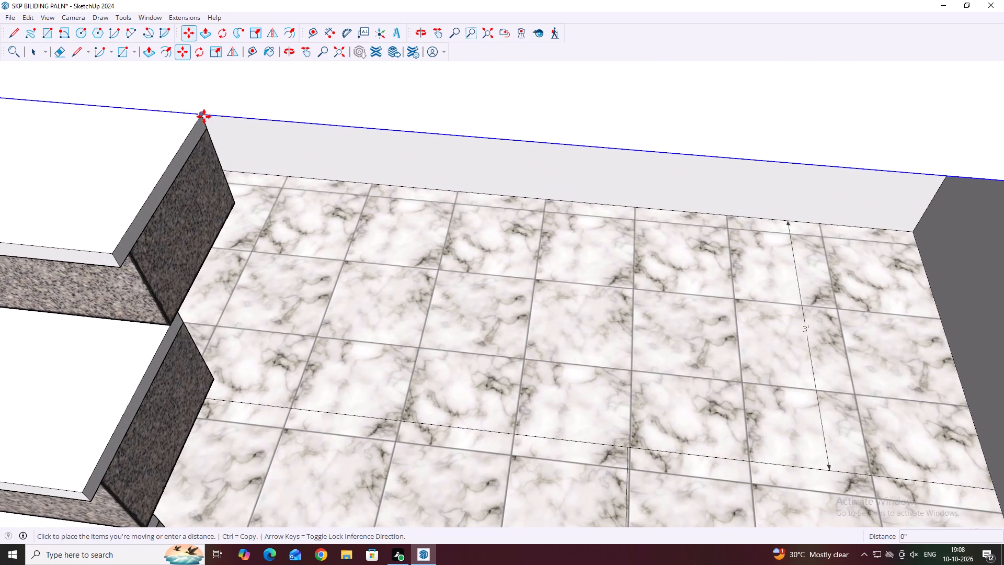
scroll(228, 178, "up", 6)
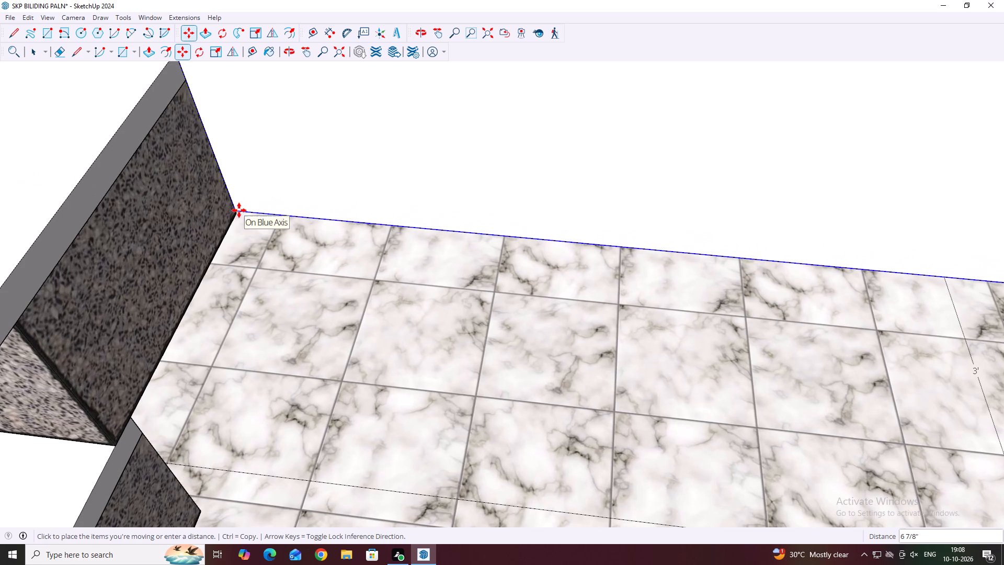
scroll(234, 214, "up", 3)
left_click(238, 213)
scroll(386, 205, "down", 5)
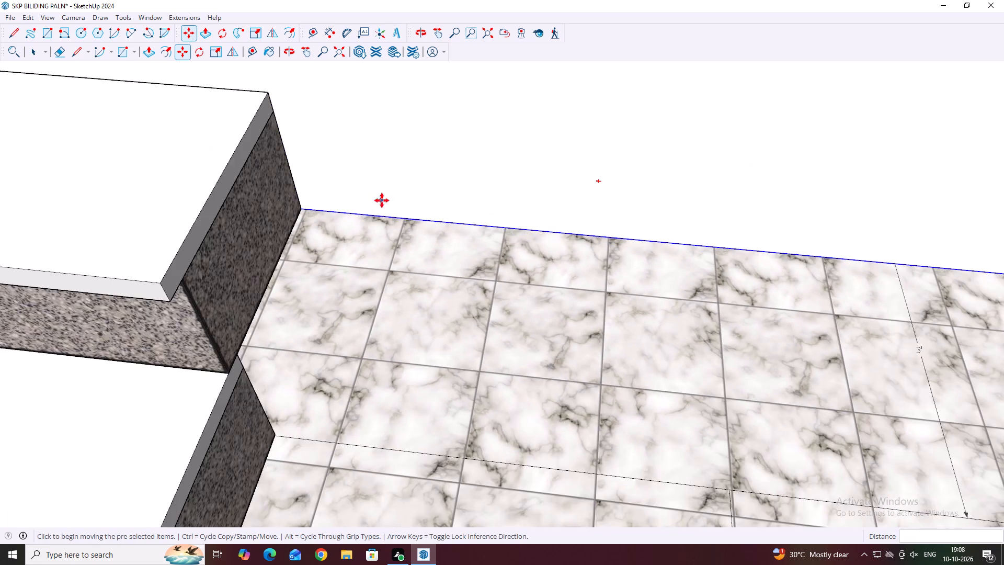
scroll(382, 200, "down", 20)
scroll(382, 200, "down", 3)
middle_click_drag(436, 125, 437, 166)
scroll(437, 167, "down", 11)
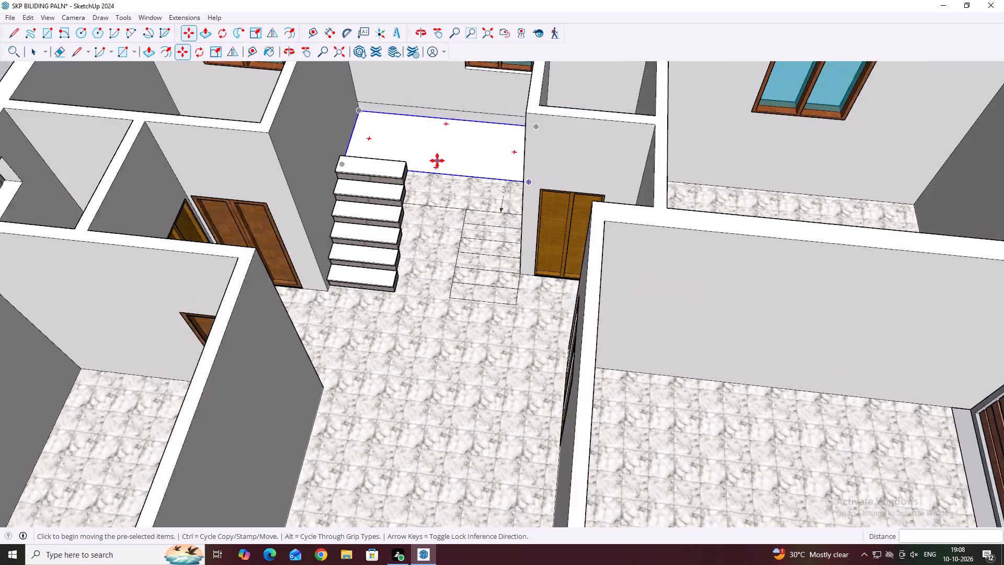
scroll(437, 161, "down", 2)
key("space")
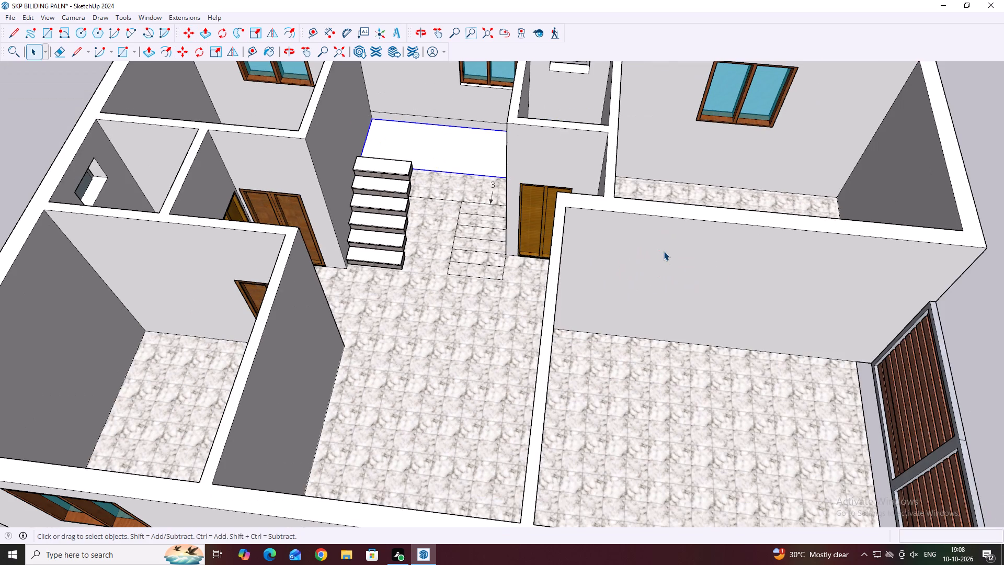
scroll(506, 225, "down", 5)
left_click(797, 202)
Delete the leftover line on the window wall above the lowered landing.
scroll(499, 175, "up", 2)
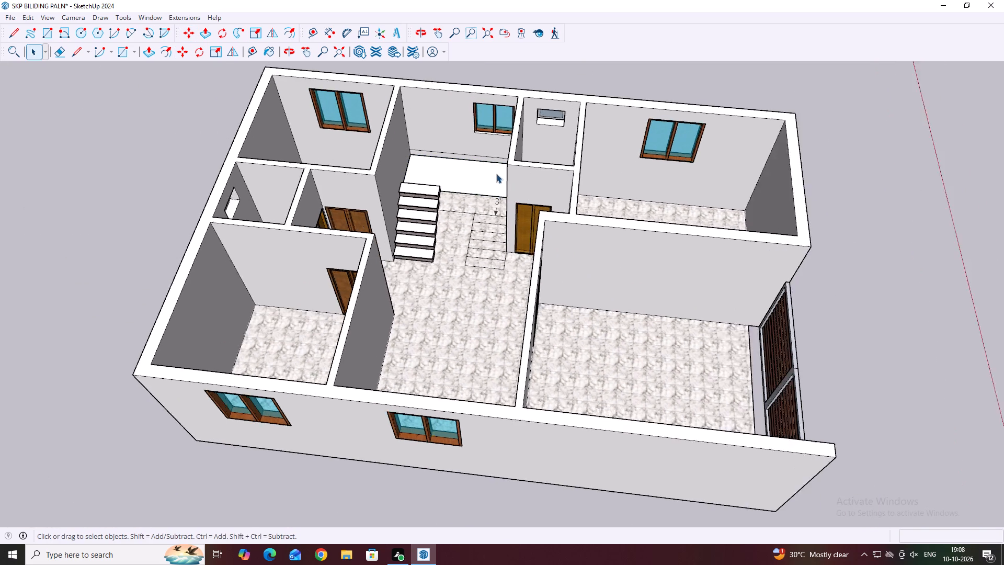
scroll(496, 174, "up", 4)
middle_click_drag(473, 179, 476, 208)
scroll(482, 127, "up", 9)
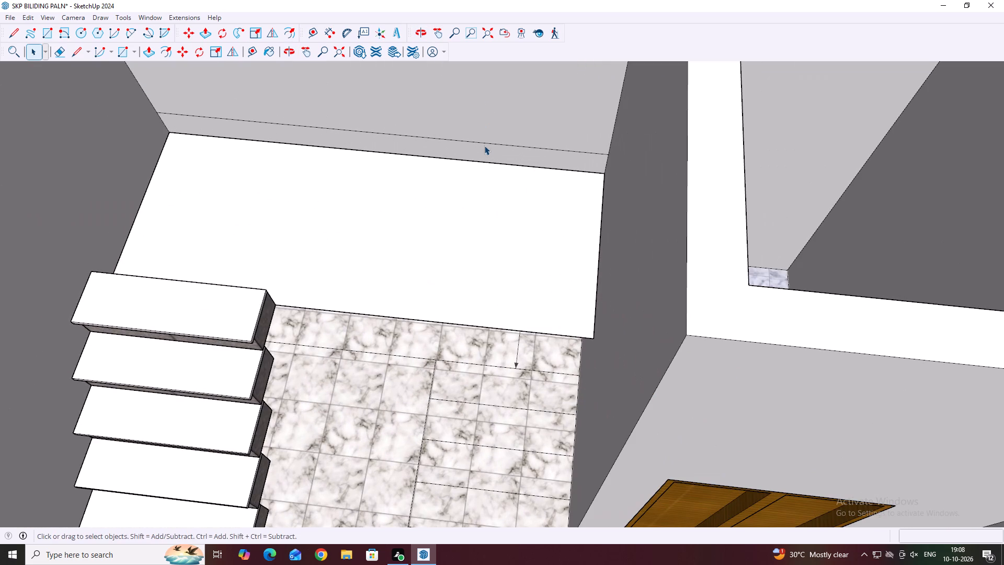
left_click(485, 145)
left_click(494, 141)
left_click(495, 142)
left_click(495, 144)
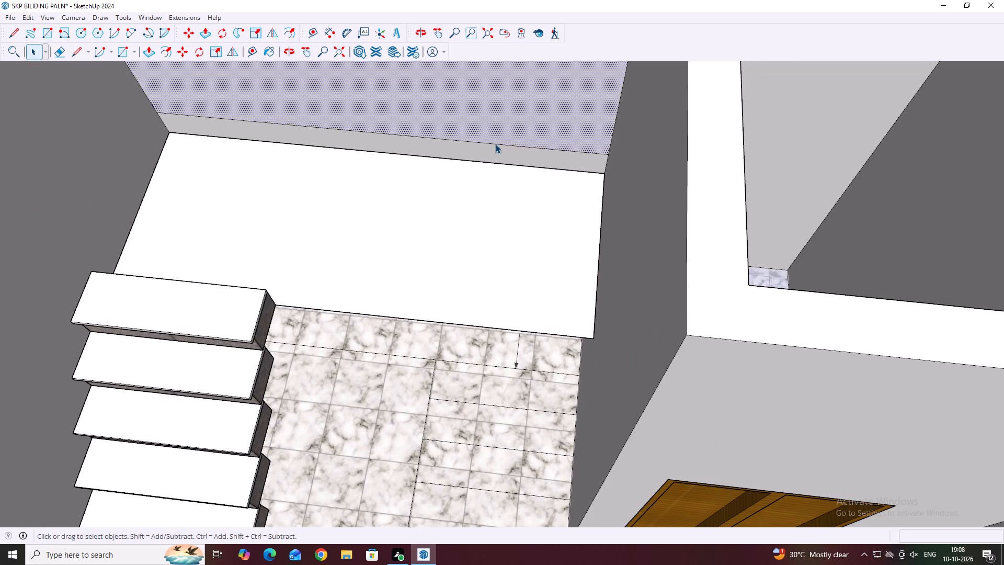
key("Delete")
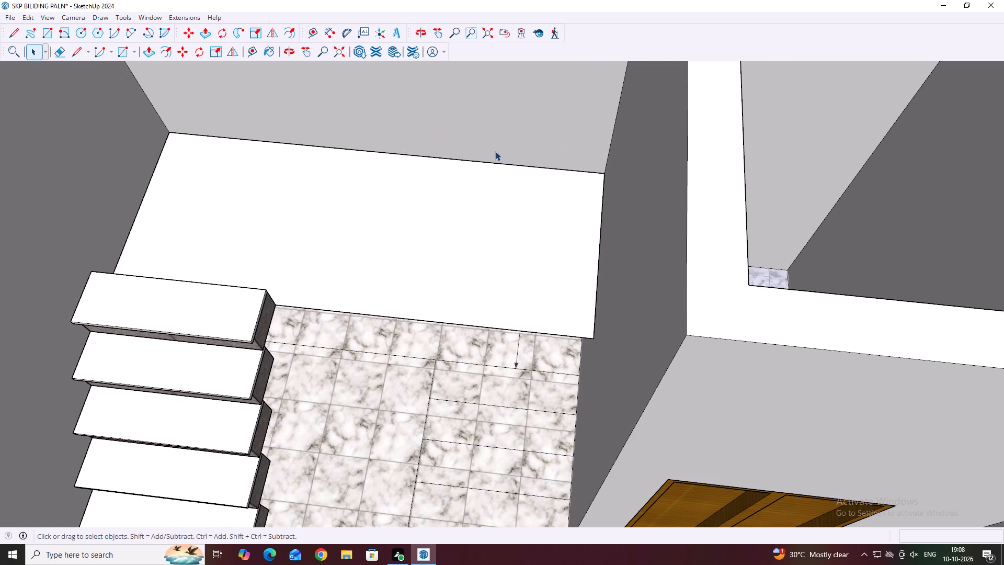
Examine the landing's position relative to the top step, the window wall and the side walls.
scroll(497, 184, "down", 5)
middle_click_drag(441, 204, 480, 281)
middle_click_drag(419, 291, 430, 351)
middle_click_drag(366, 310, 361, 330)
middle_click_drag(351, 305, 355, 337)
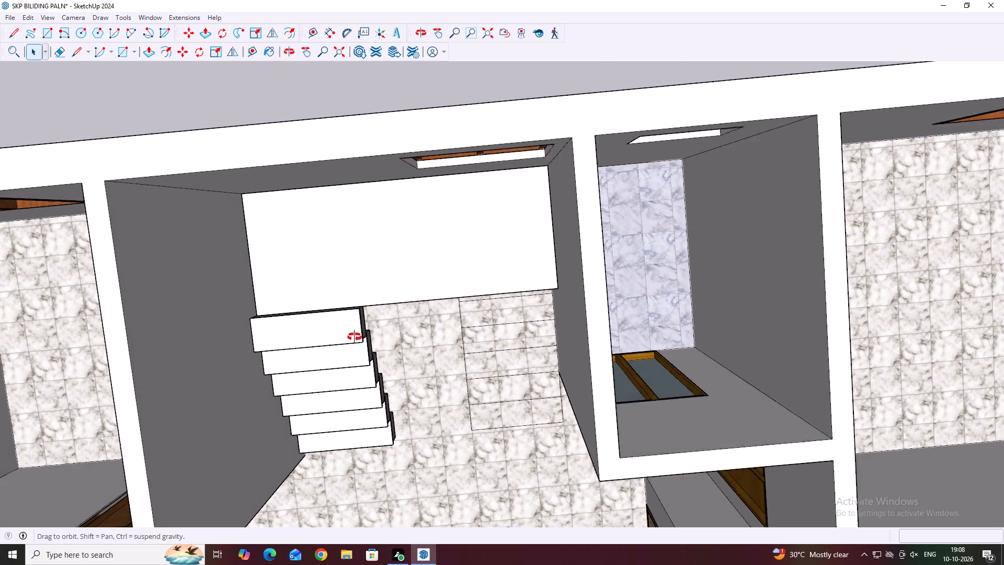
middle_click_drag(355, 337, 355, 338)
middle_click_drag(357, 313, 356, 299)
middle_click_drag(364, 365, 382, 242)
scroll(379, 246, "up", 1)
middle_click_drag(368, 297, 321, 146)
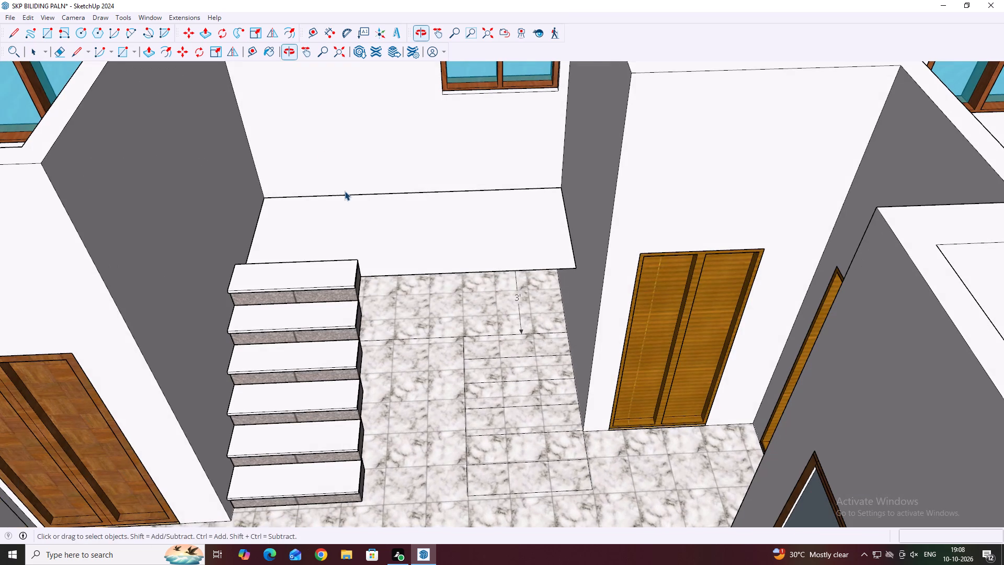
Inside the landing group, pull the landing face up 7" to the level of the top step's tread.
left_click(415, 232)
middle_click_drag(430, 243, 370, 212)
double_click(415, 231)
left_click(432, 231)
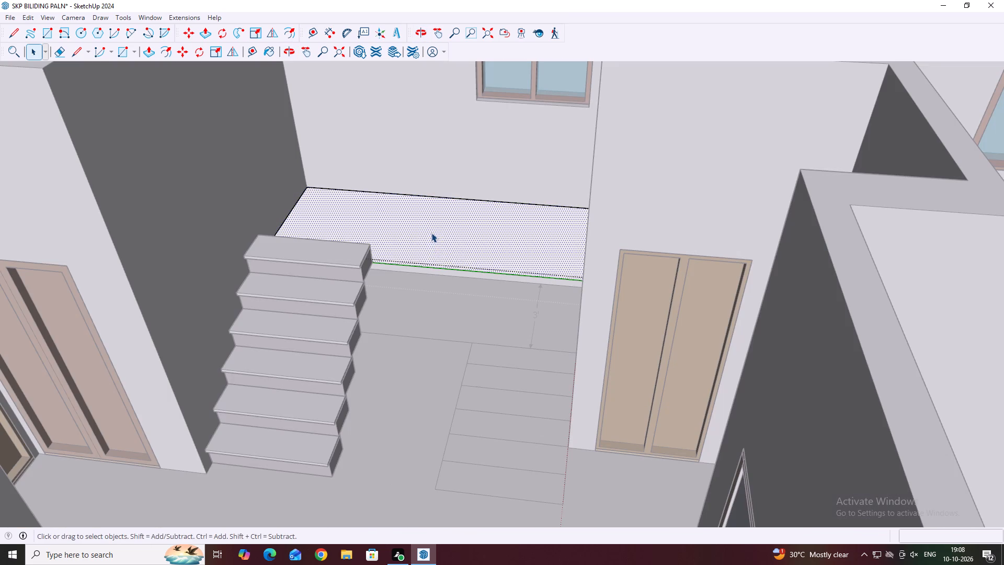
middle_click_drag(488, 275, 483, 239)
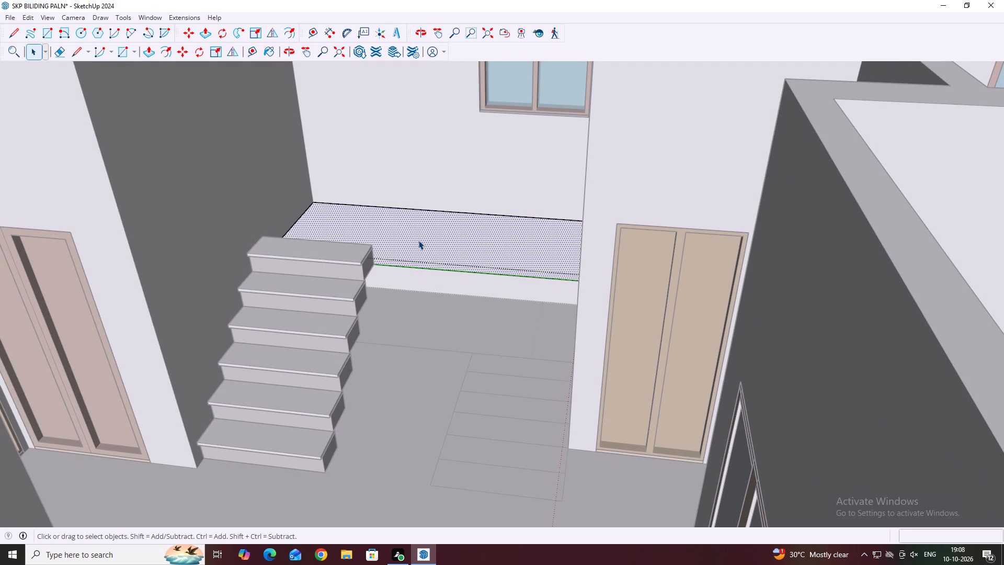
key("p")
left_click(386, 254)
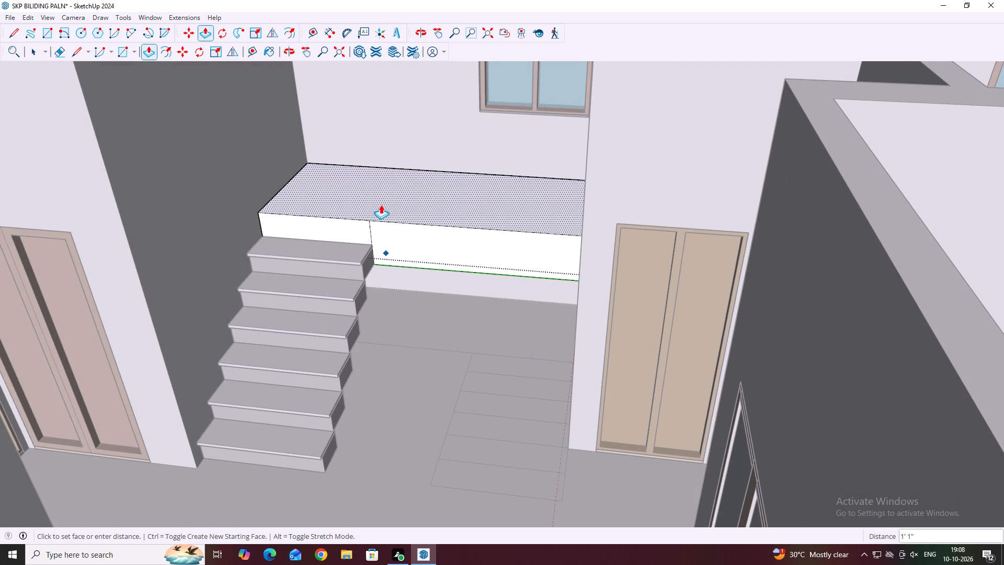
scroll(370, 223, "up", 4)
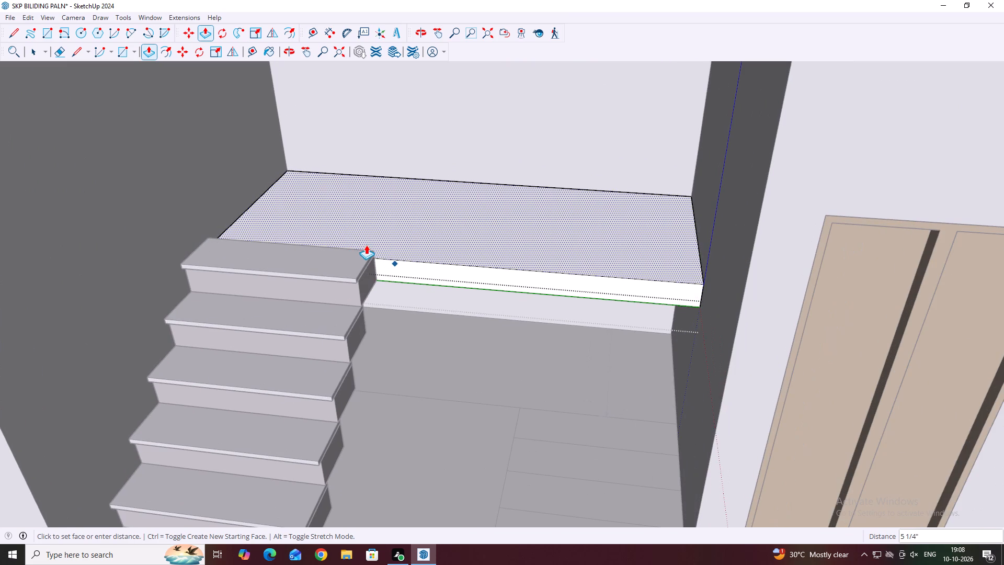
scroll(366, 245, "up", 3)
scroll(151, 221, "down", 3)
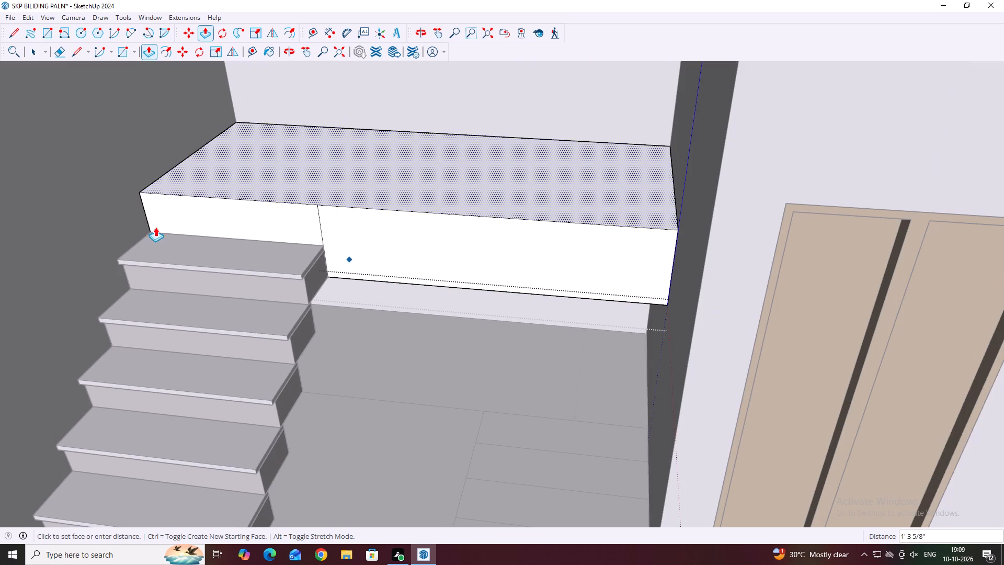
left_click(152, 236)
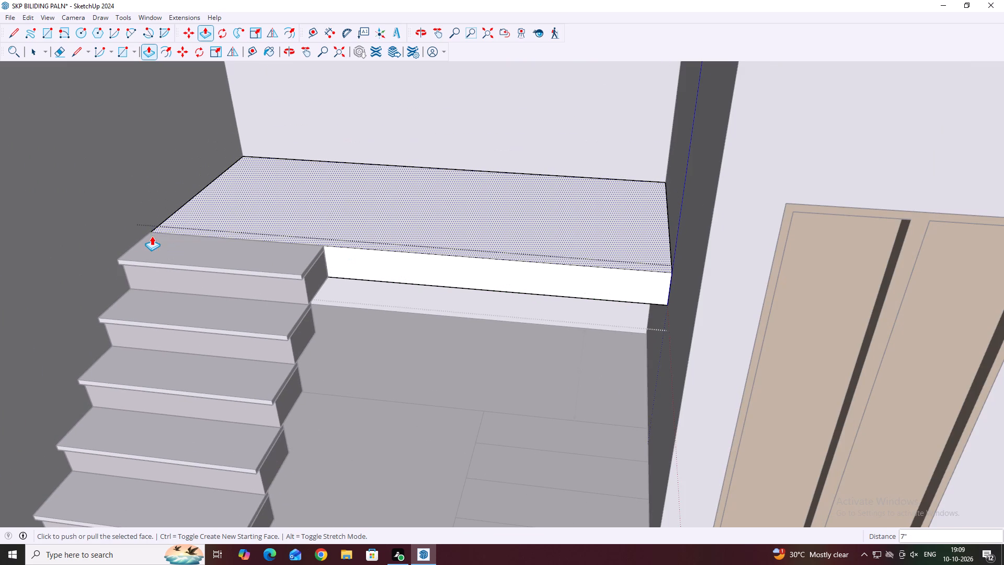
scroll(256, 234, "down", 7)
scroll(427, 243, "down", 6)
middle_click_drag(483, 297, 536, 256)
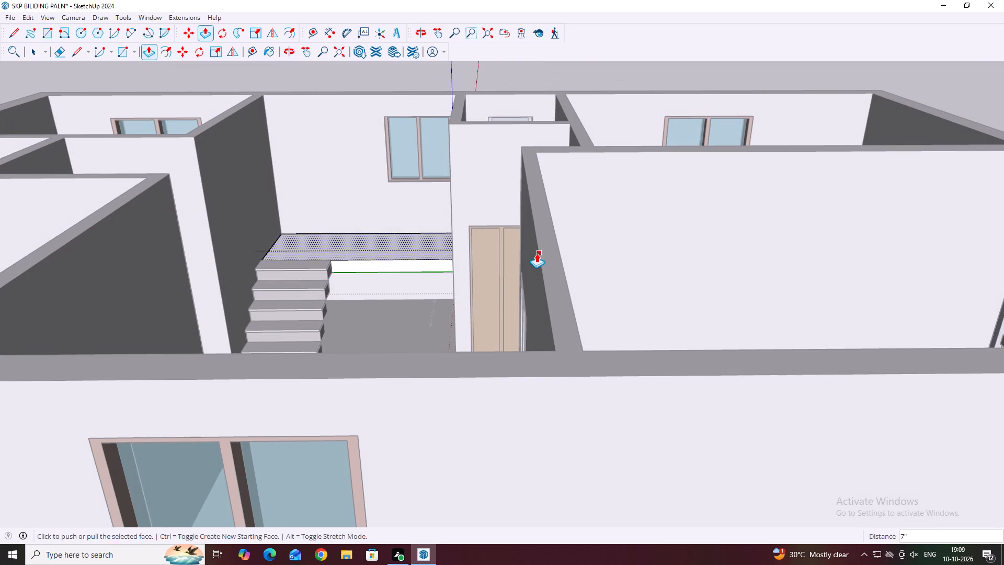
key("space")
scroll(448, 79, "down", 9)
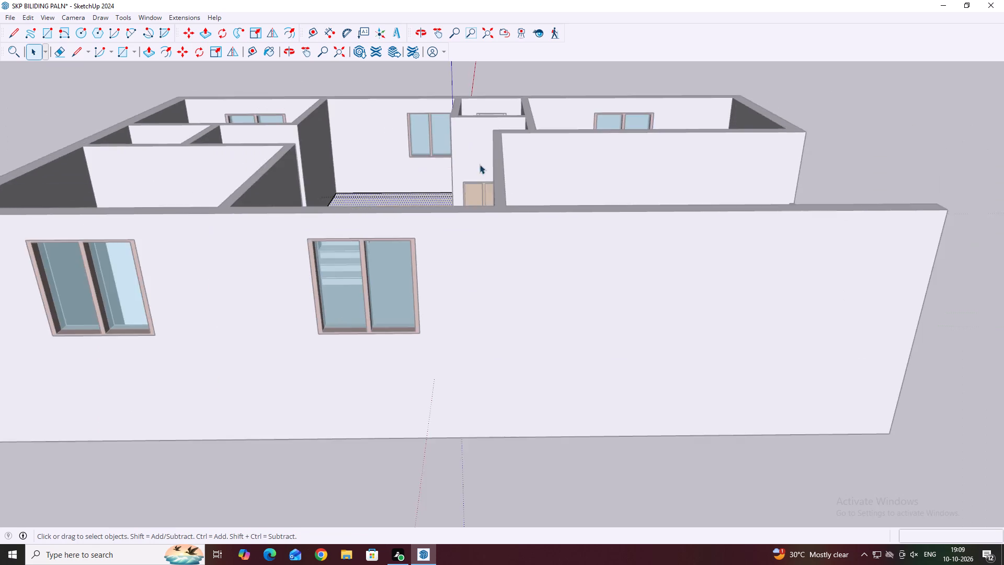
scroll(480, 164, "down", 3)
left_click(753, 124)
Examine how the thickened landing meets the top step, the window wall and the side walls.
middle_click_drag(515, 153, 531, 228)
middle_click_drag(444, 127, 450, 168)
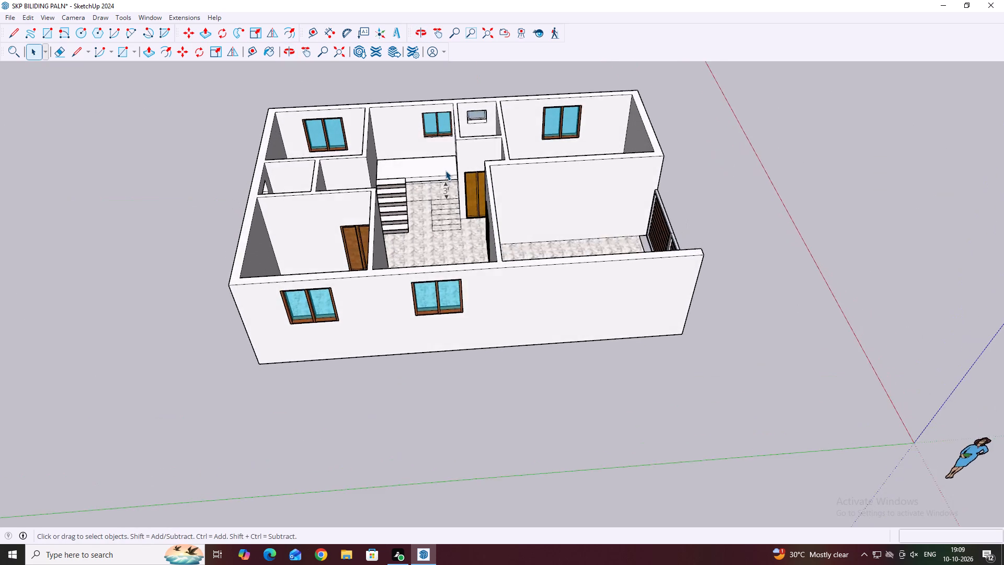
scroll(446, 171, "up", 7)
scroll(355, 227, "up", 3)
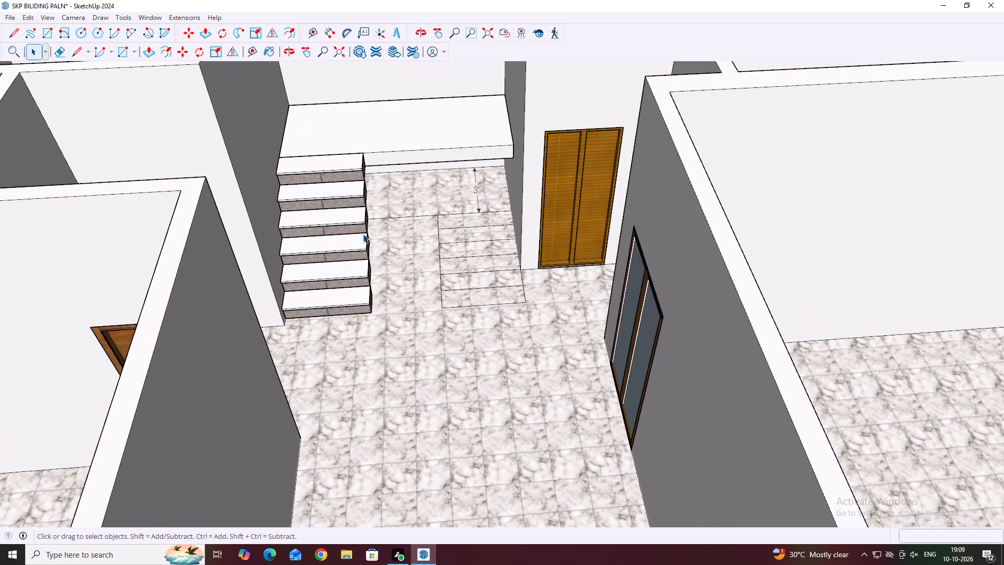
scroll(355, 219, "up", 3)
scroll(358, 154, "up", 3)
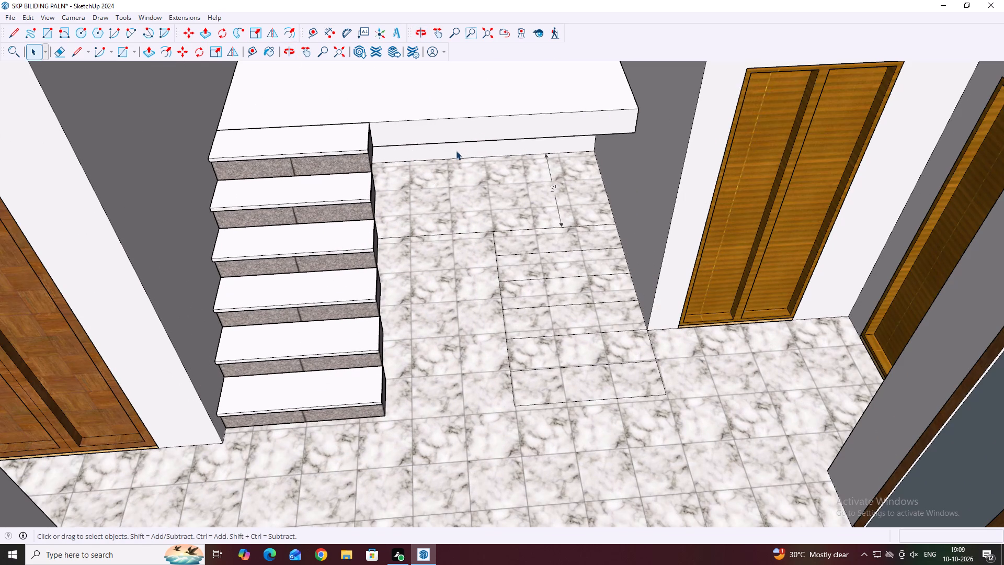
left_click(475, 141)
scroll(475, 141, "up", 2)
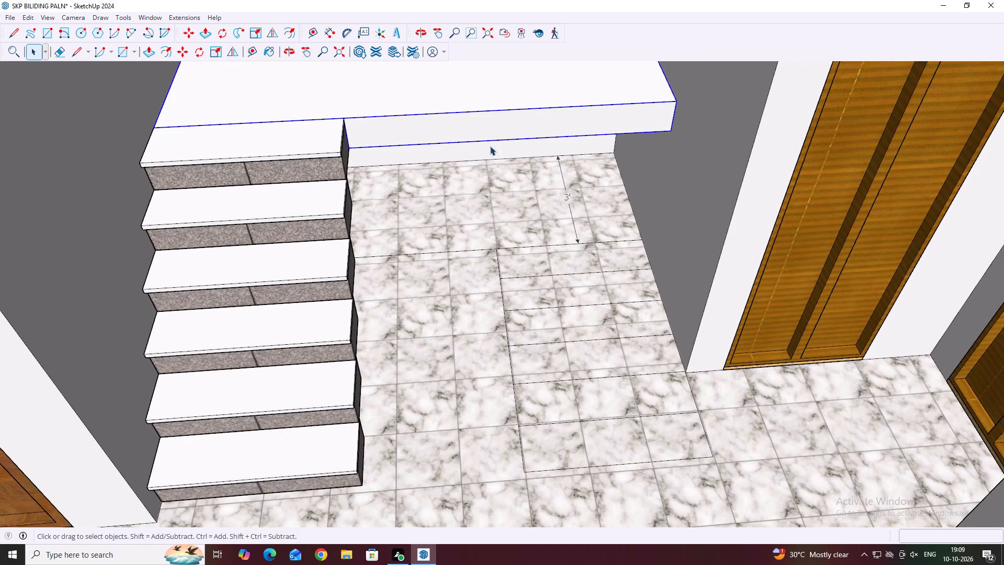
middle_click_drag(490, 149, 464, 172)
middle_click_drag(641, 184, 561, 183)
scroll(553, 179, "down", 14)
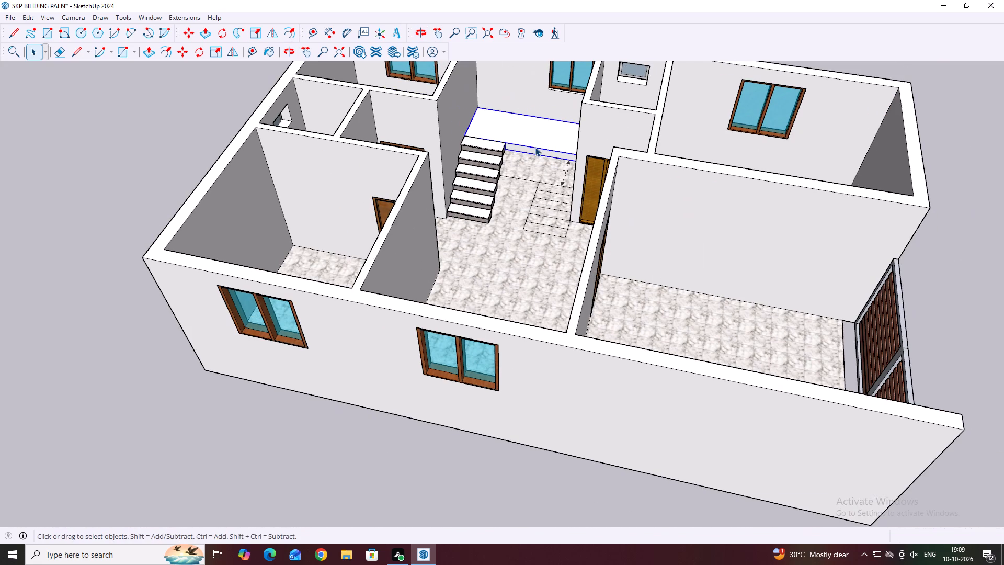
left_click_drag(934, 279, 929, 281)
scroll(510, 160, "down", 4)
scroll(520, 156, "up", 10)
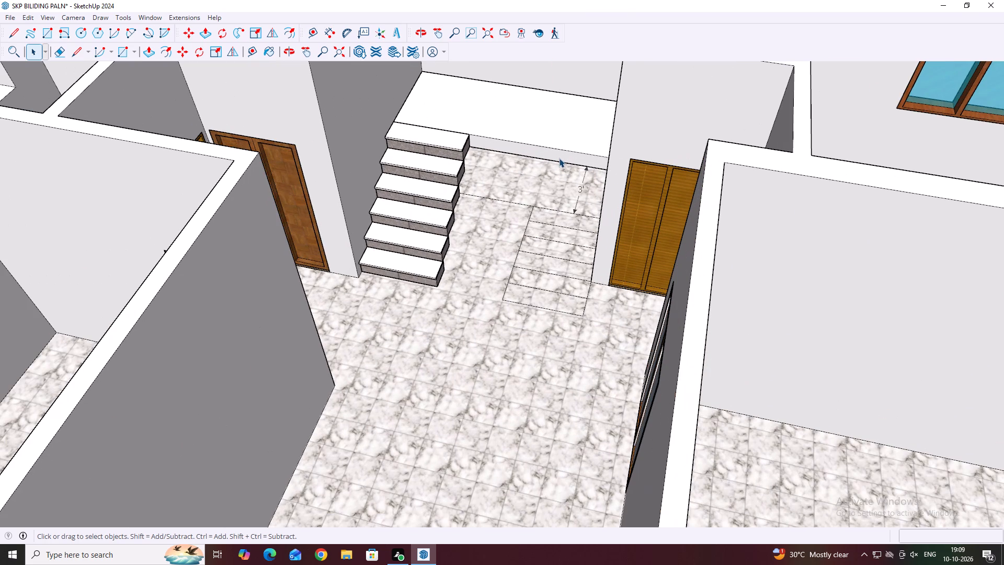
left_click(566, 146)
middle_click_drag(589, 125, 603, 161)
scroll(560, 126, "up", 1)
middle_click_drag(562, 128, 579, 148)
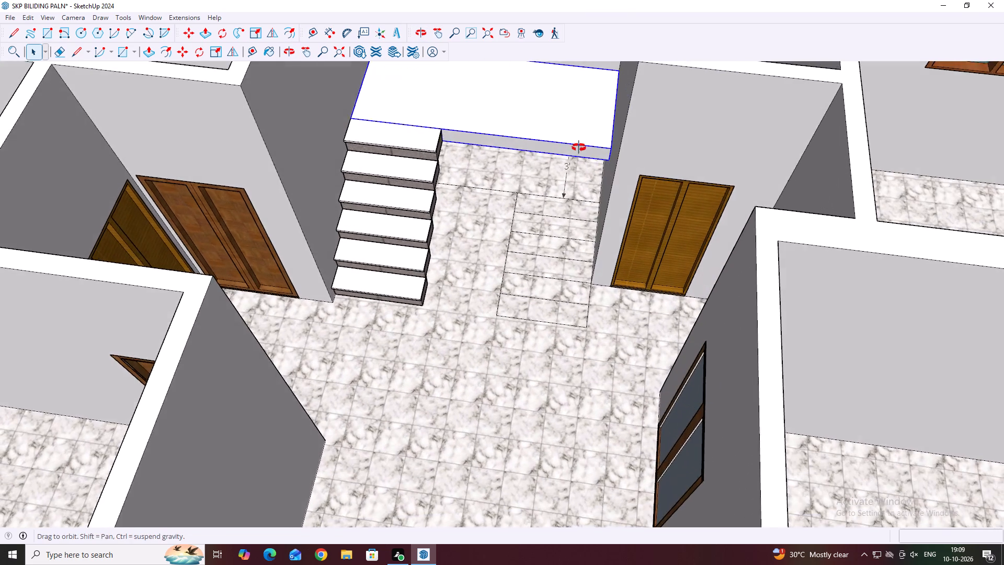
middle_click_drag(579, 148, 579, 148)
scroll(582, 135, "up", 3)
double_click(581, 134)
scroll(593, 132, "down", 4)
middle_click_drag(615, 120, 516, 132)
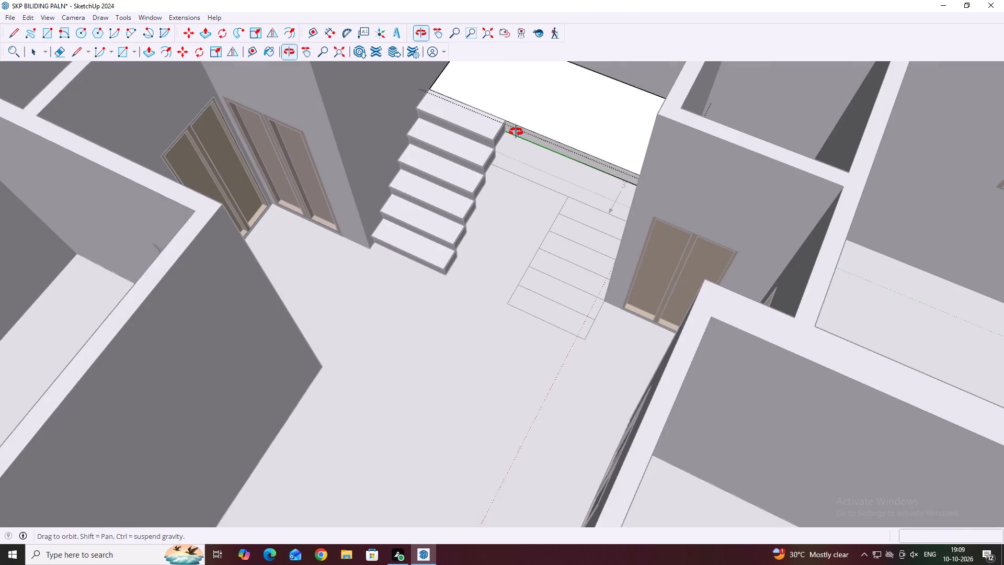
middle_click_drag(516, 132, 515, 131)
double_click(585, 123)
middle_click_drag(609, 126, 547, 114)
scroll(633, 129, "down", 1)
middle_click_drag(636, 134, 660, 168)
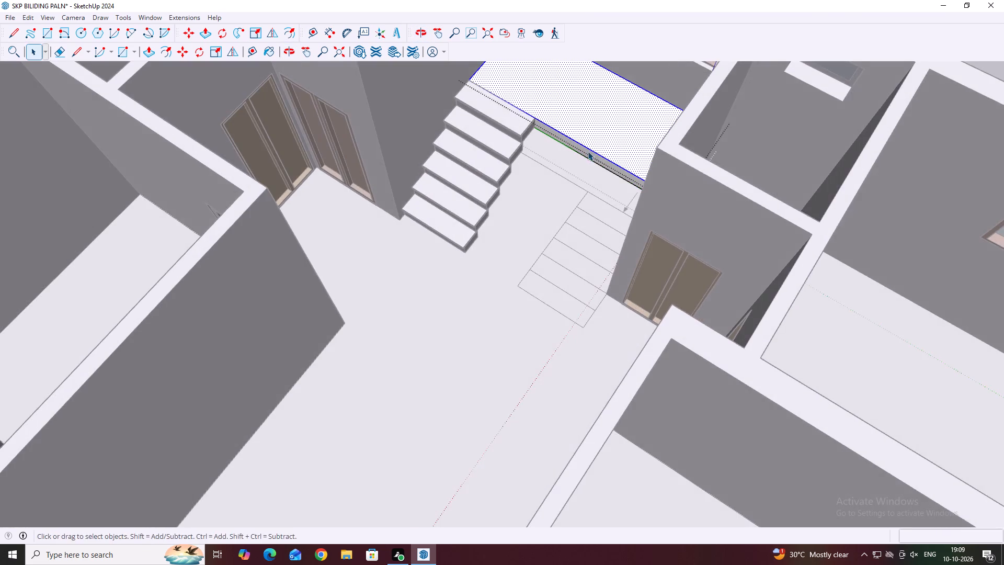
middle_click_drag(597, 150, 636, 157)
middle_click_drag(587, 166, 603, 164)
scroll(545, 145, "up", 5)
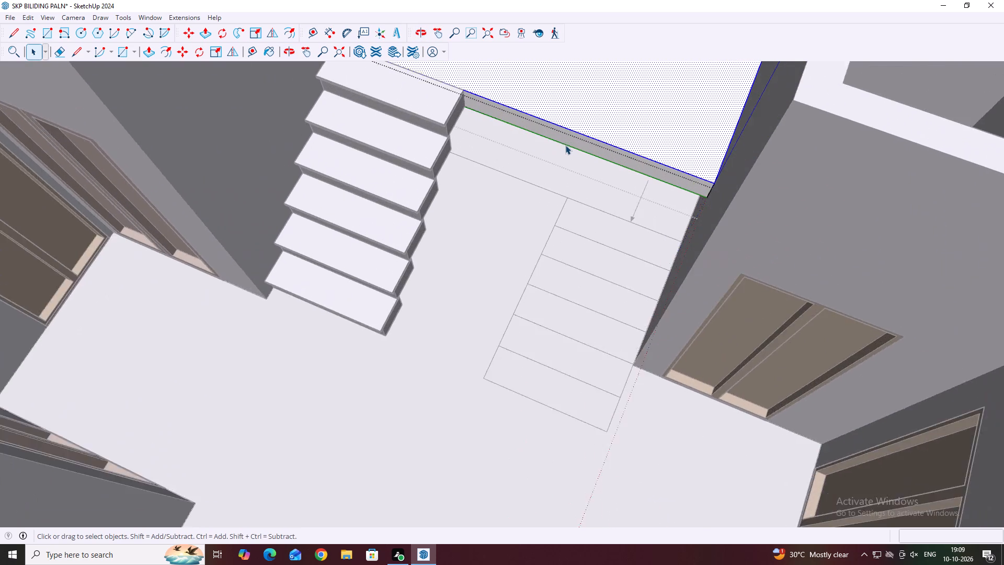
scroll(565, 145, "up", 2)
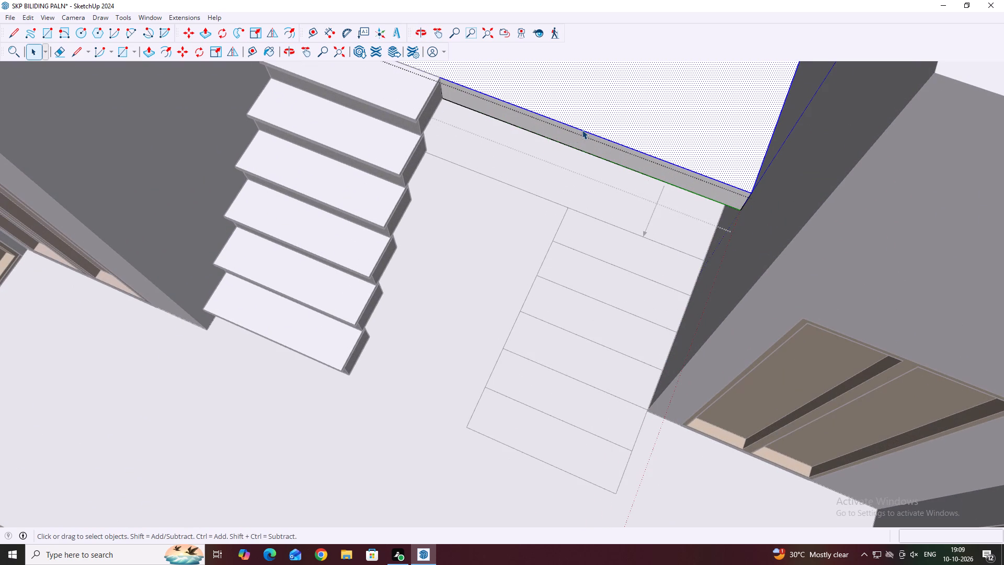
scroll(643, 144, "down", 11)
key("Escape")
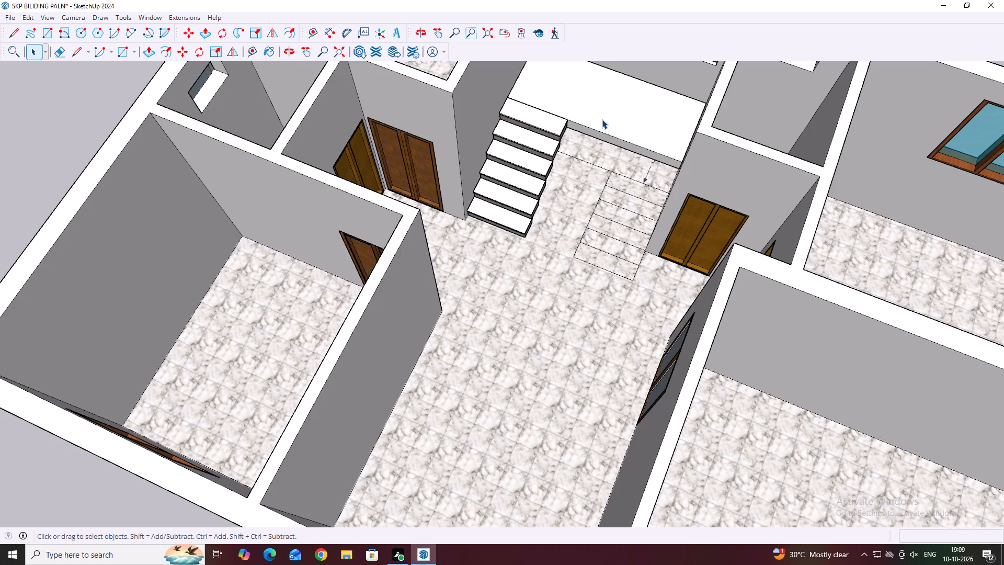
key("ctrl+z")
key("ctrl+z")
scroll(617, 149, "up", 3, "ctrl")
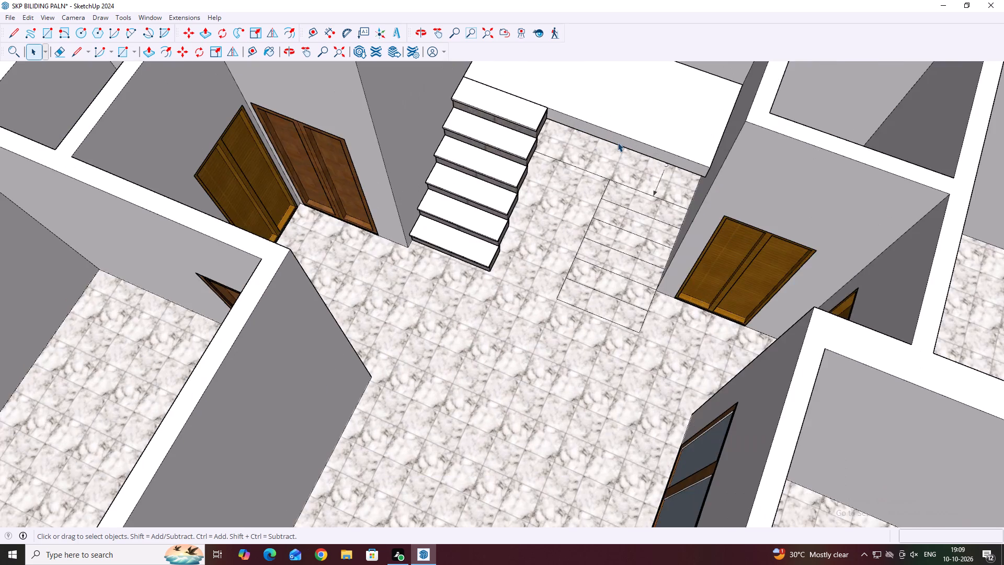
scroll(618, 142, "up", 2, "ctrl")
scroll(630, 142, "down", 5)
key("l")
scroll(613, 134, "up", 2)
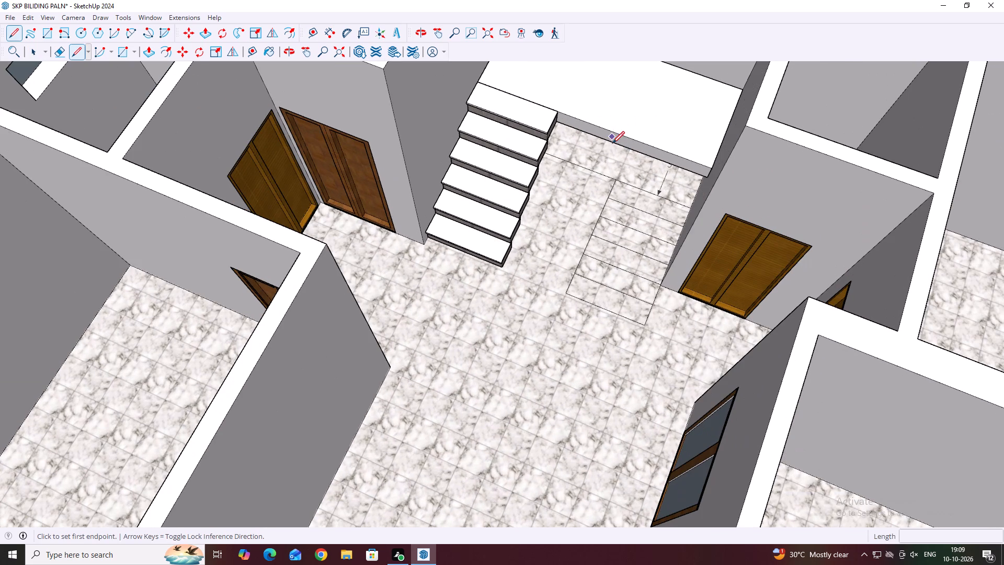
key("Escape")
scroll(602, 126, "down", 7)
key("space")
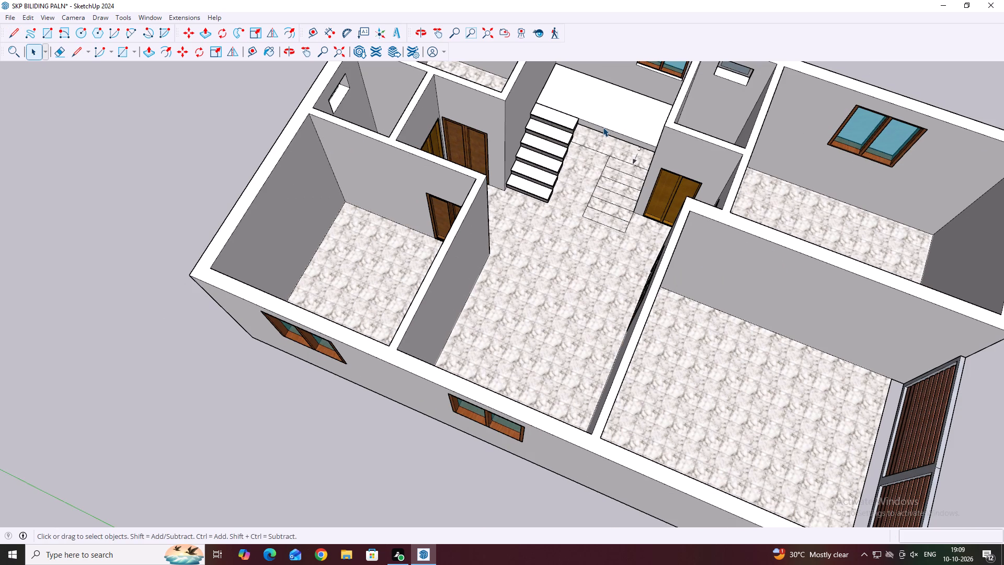
Move the landing group about 30' out of the stairwell to the empty area beside the house.
scroll(599, 171, "up", 2)
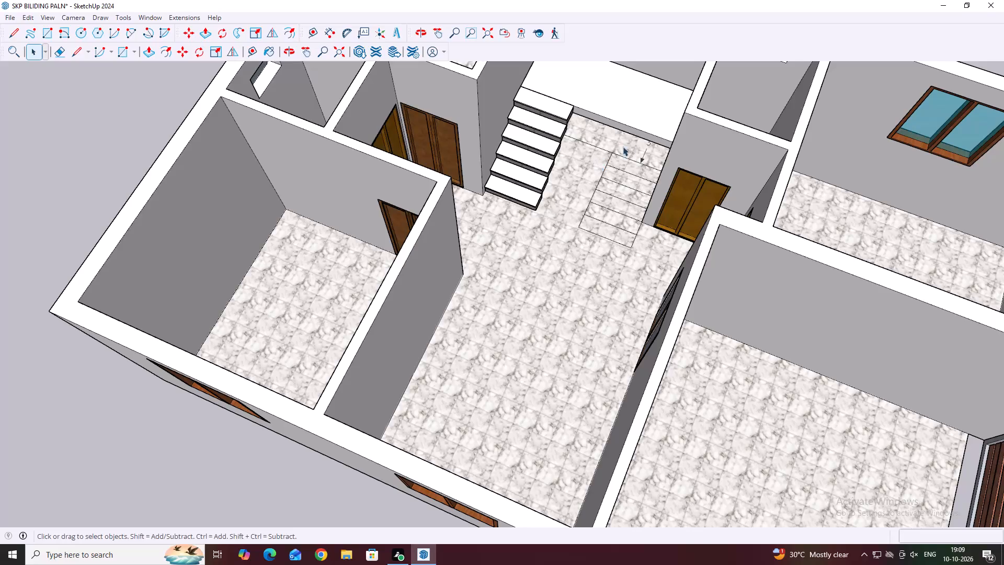
scroll(631, 126, "up", 6)
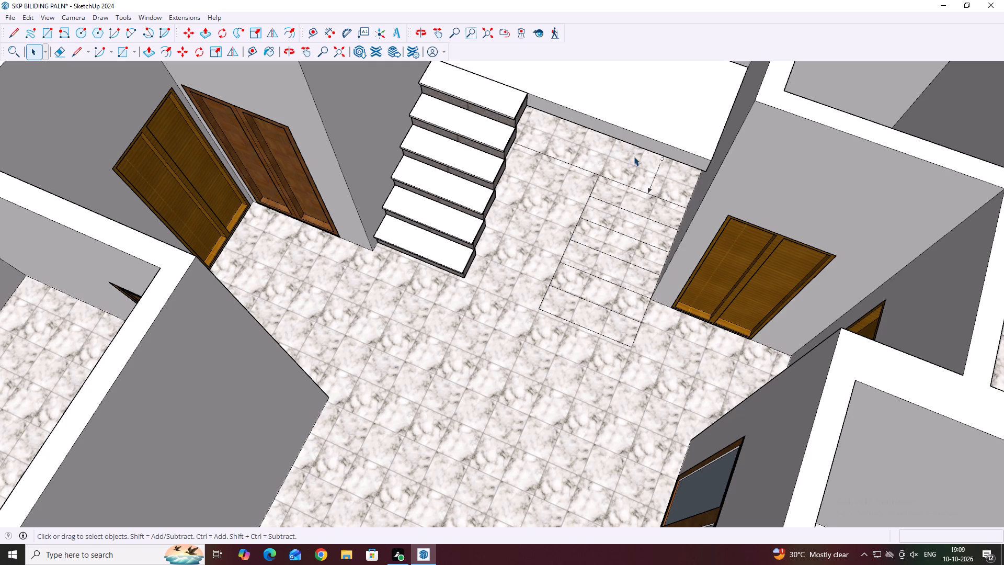
scroll(488, 159, "up", 2)
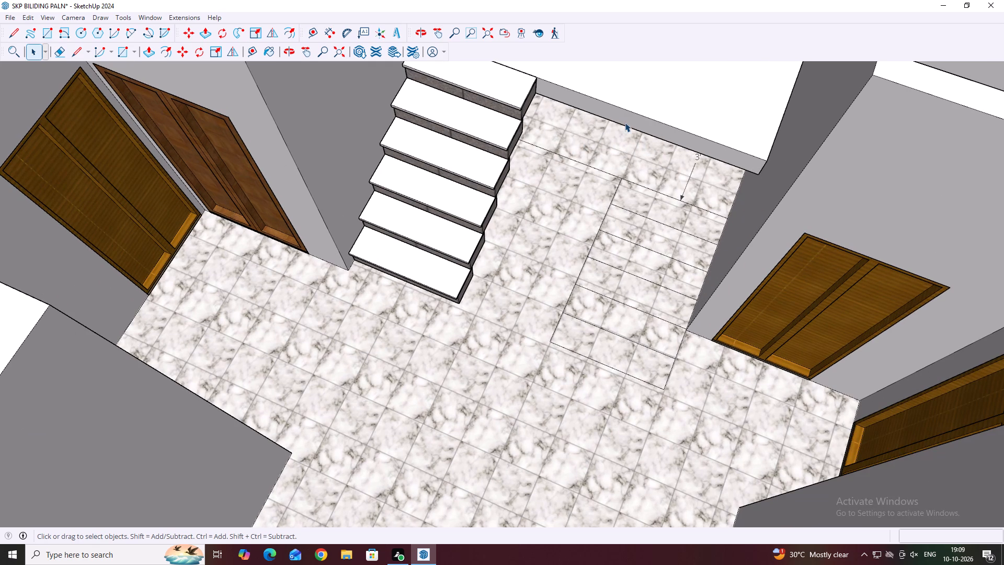
left_click(662, 122)
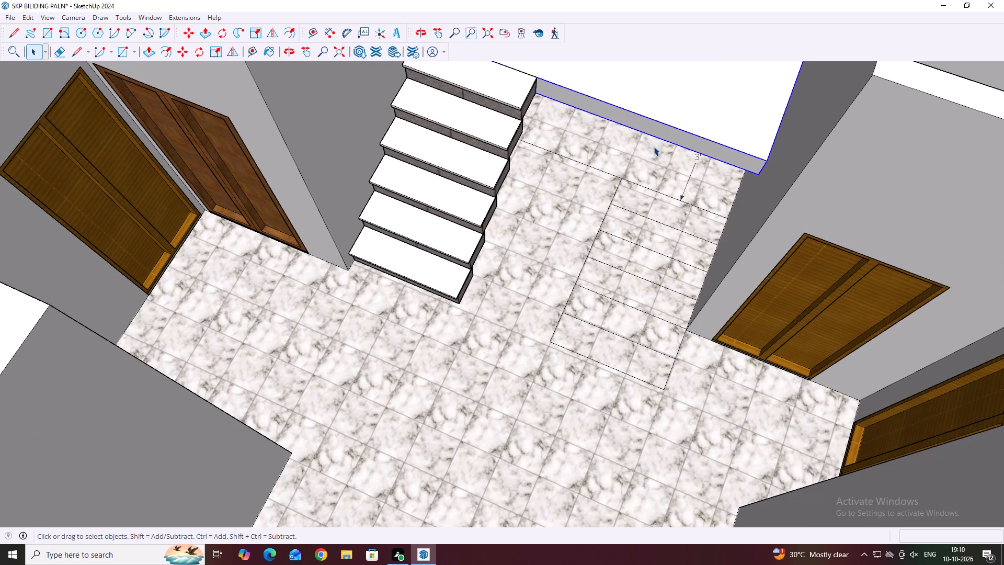
key("m")
left_click(599, 117)
scroll(646, 117, "down", 8)
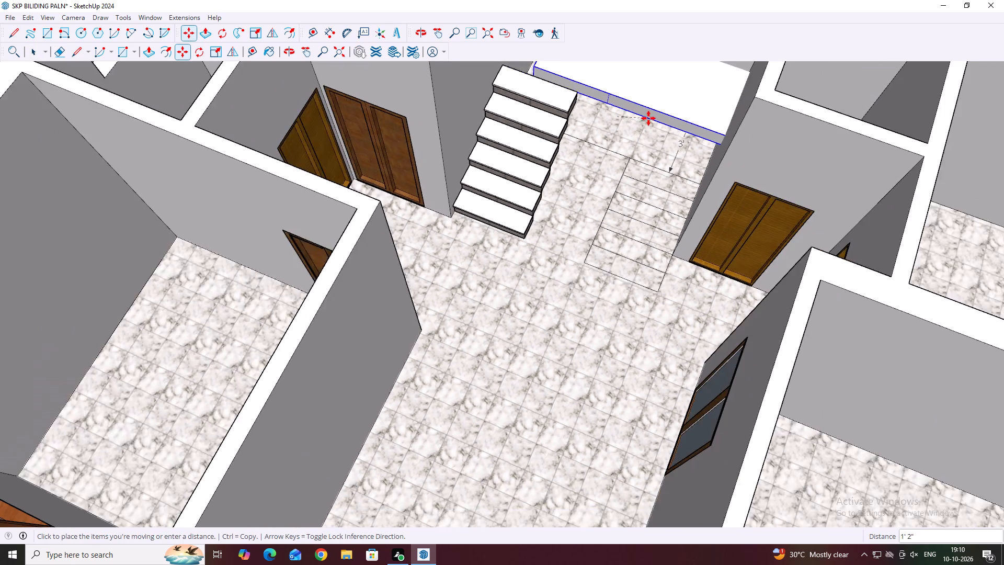
scroll(648, 118, "down", 15)
left_click(472, 129)
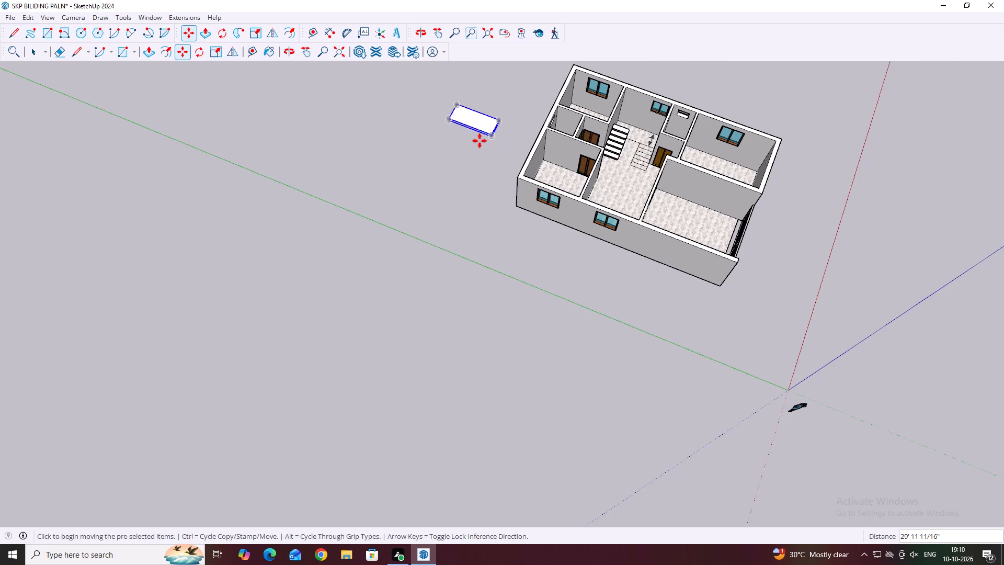
key("Escape")
scroll(477, 137, "up", 18)
key("space")
Inside the landing group, push the landing's end face inward about 5' 6" to shorten the slab.
scroll(439, 130, "up", 5)
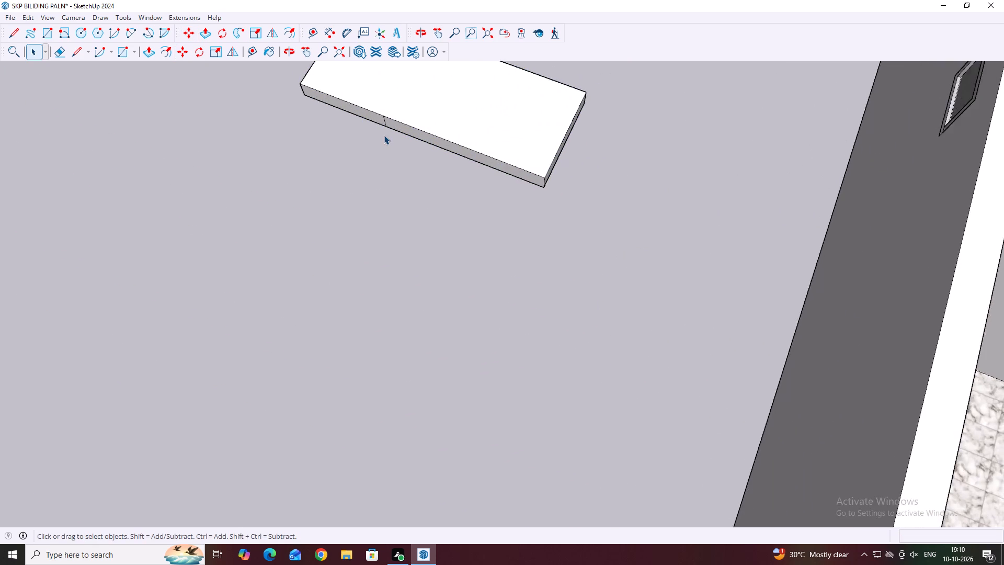
scroll(384, 135, "up", 2)
scroll(632, 169, "down", 5)
middle_click_drag(661, 157, 592, 186)
scroll(606, 189, "down", 1)
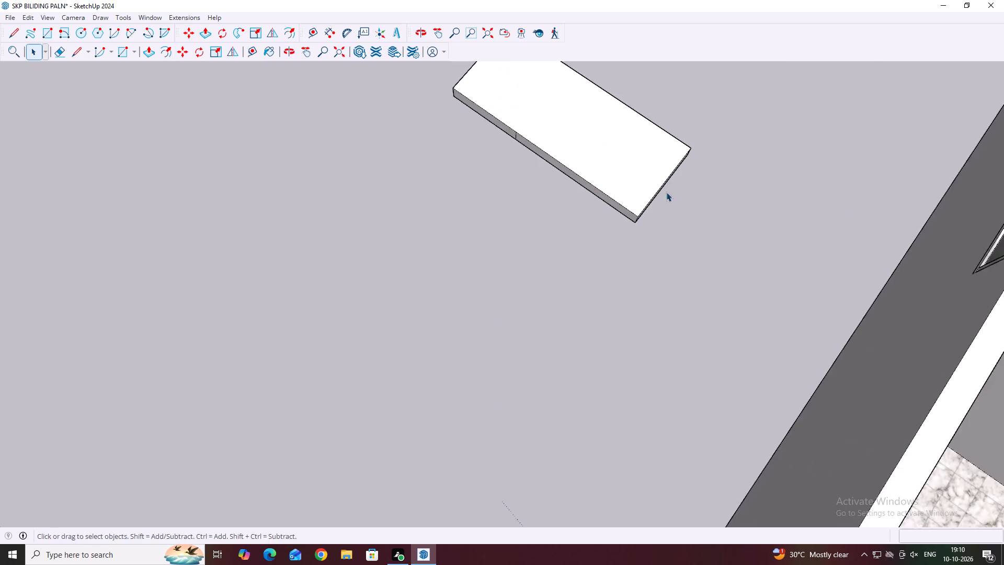
scroll(742, 198, "up", 1)
middle_click_drag(739, 198, 630, 162)
scroll(740, 250, "up", 3)
triple_click(675, 228)
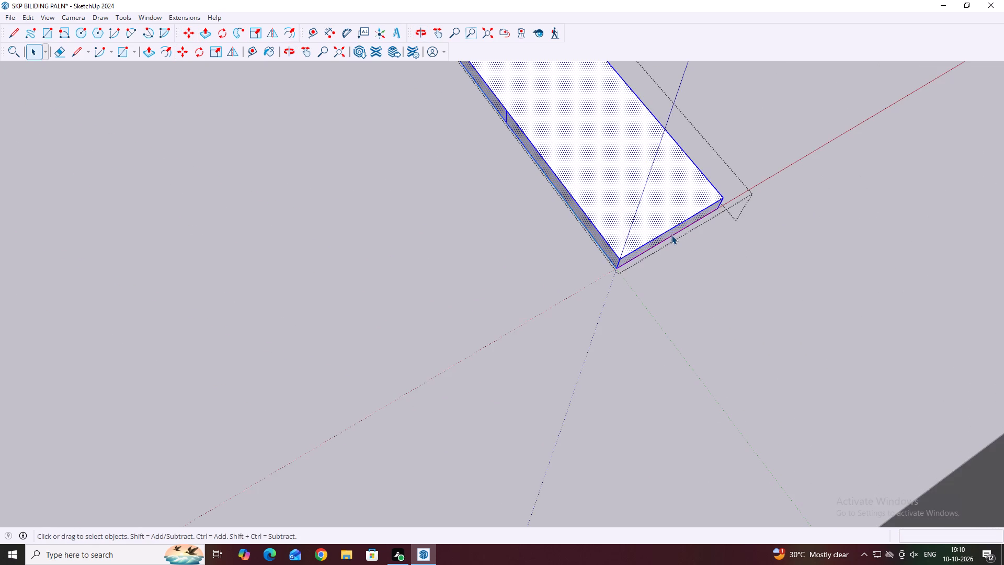
scroll(671, 235, "up", 3)
key("p")
left_click(650, 238)
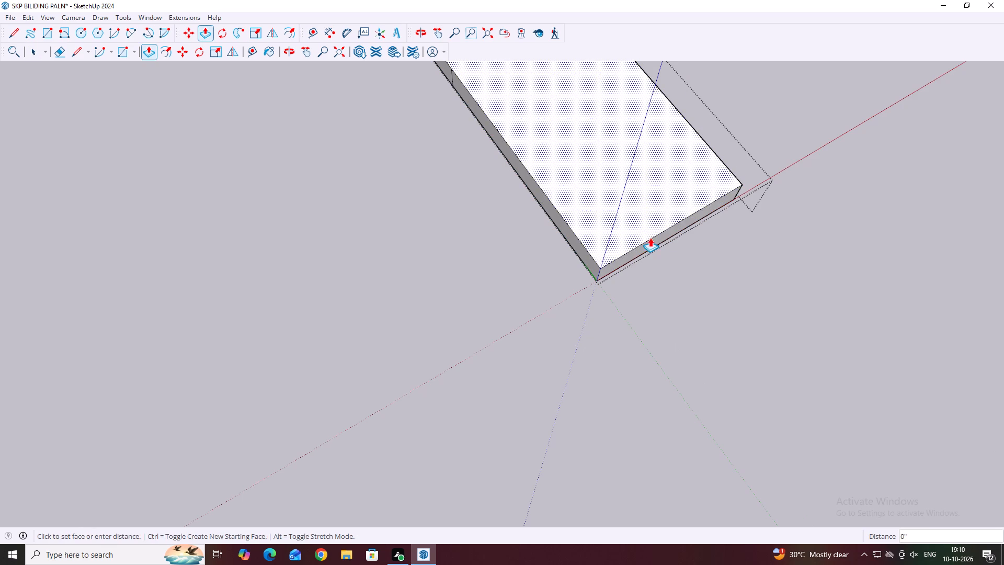
key("Escape")
scroll(625, 252, "up", 3)
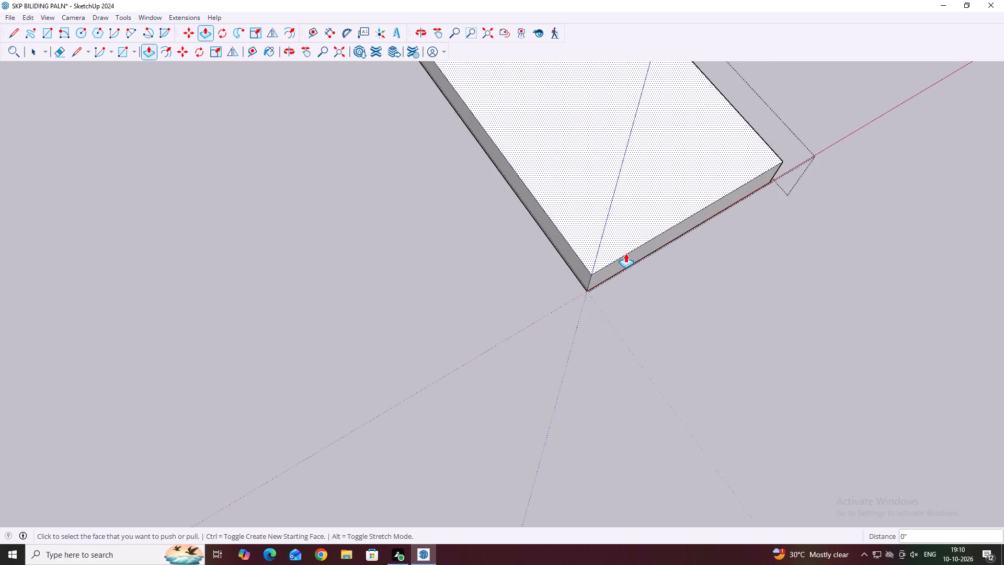
scroll(625, 253, "up", 2)
left_click(626, 261)
scroll(515, 157, "down", 9)
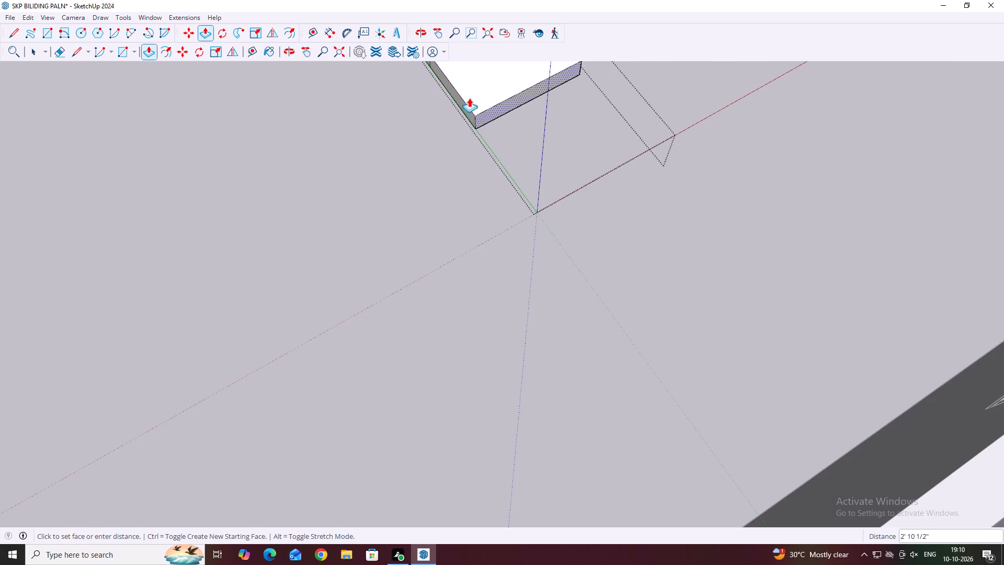
middle_click_drag(446, 70, 498, 161)
scroll(466, 101, "down", 12)
middle_click(427, 108)
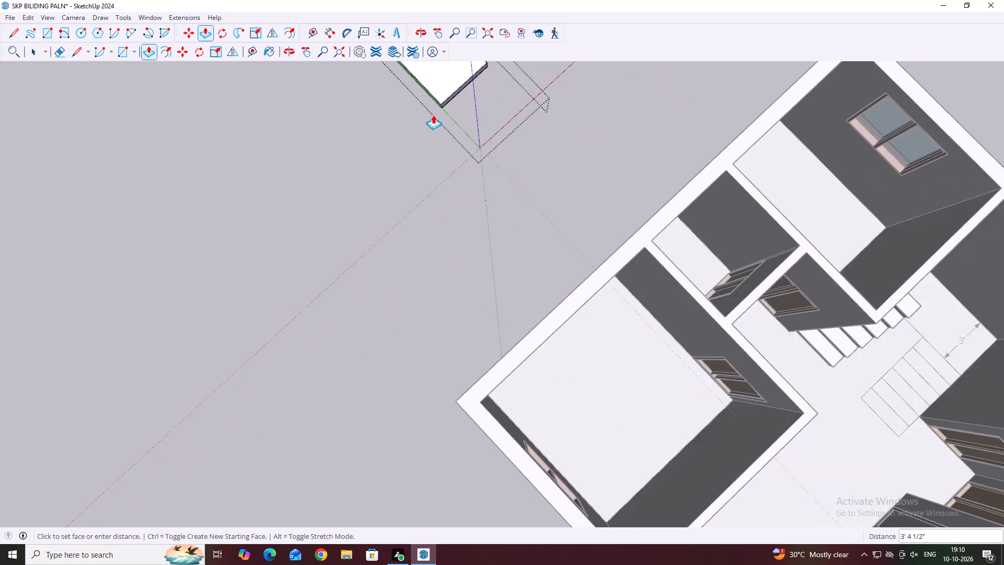
scroll(433, 115, "down", 5)
scroll(428, 95, "up", 7)
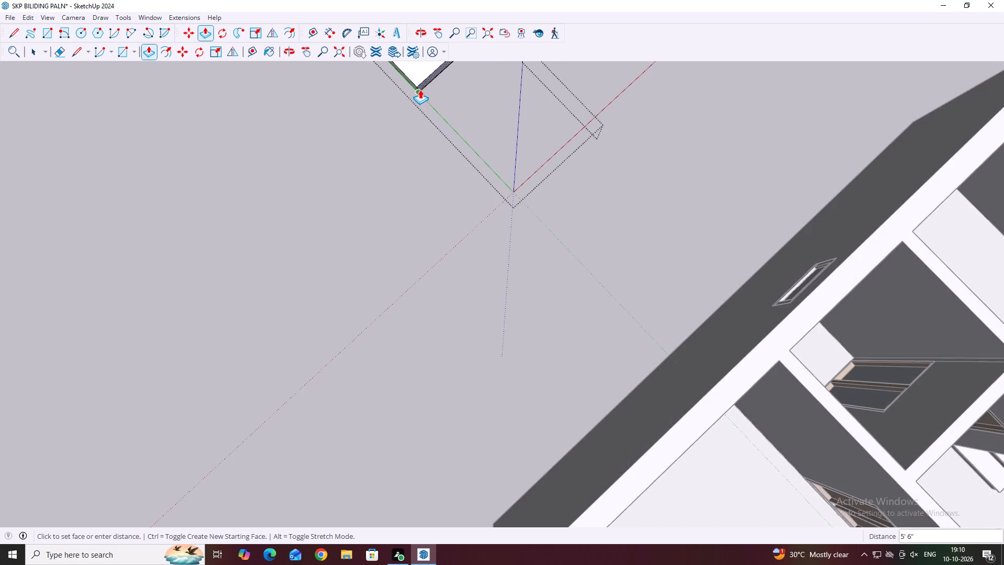
left_click(420, 89)
scroll(467, 124, "down", 16)
key("space")
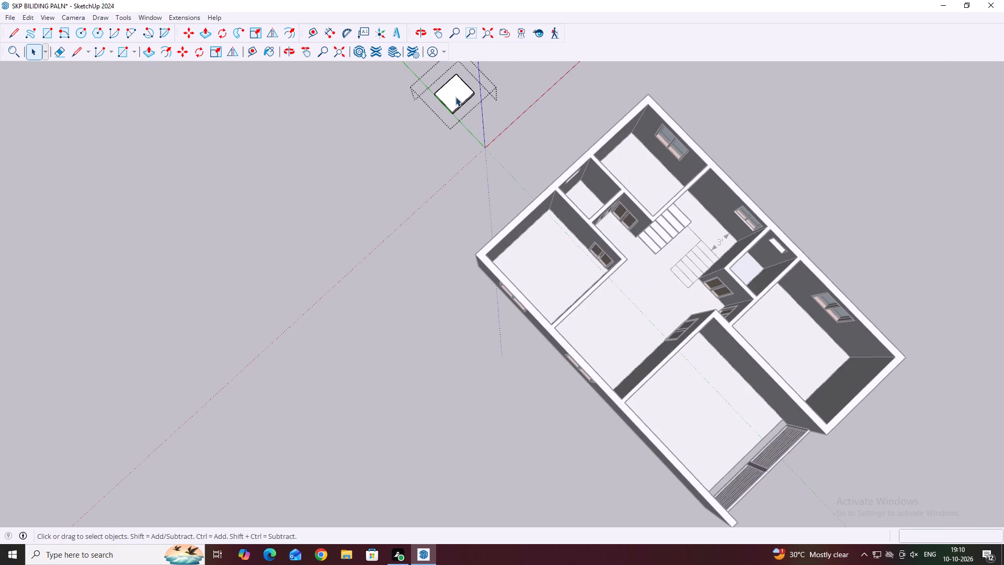
Close the landing group and move it about 30' back into the stairwell, snapping its corner to the top step's back corner.
left_click(467, 98)
scroll(457, 100, "up", 3)
left_click(478, 119)
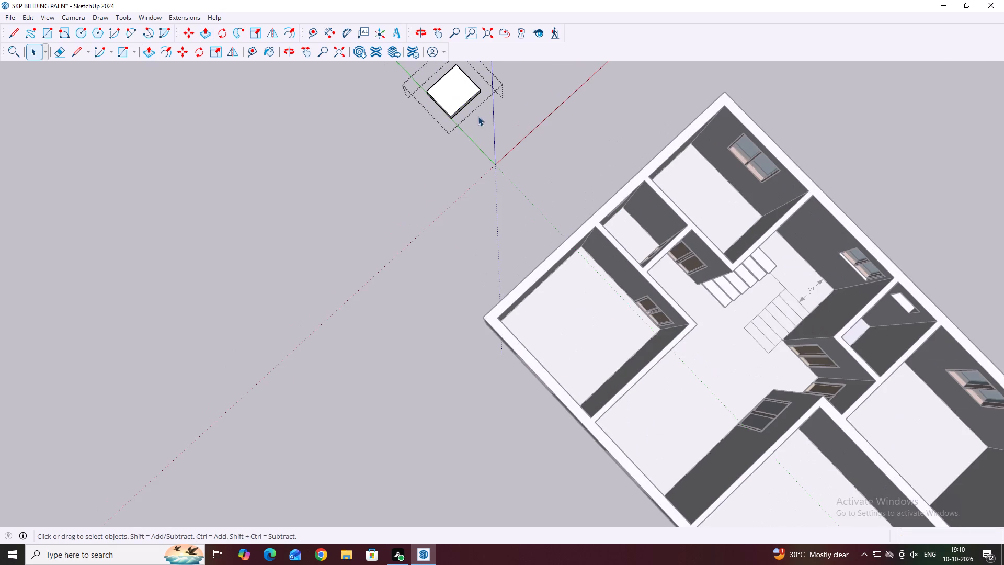
left_click(443, 84)
left_click(507, 155)
left_click(449, 101)
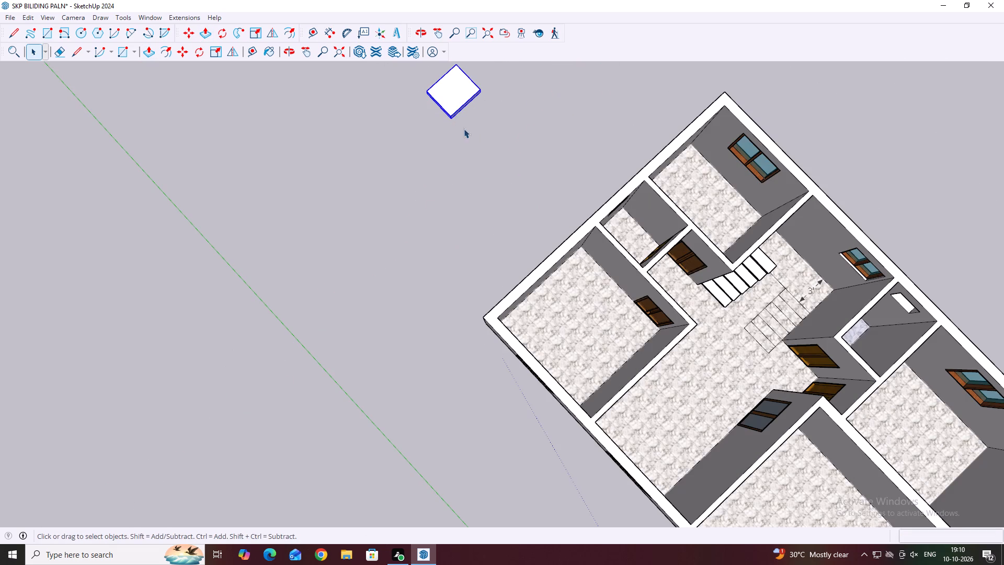
key("m")
scroll(427, 97, "up", 3)
left_click(423, 86)
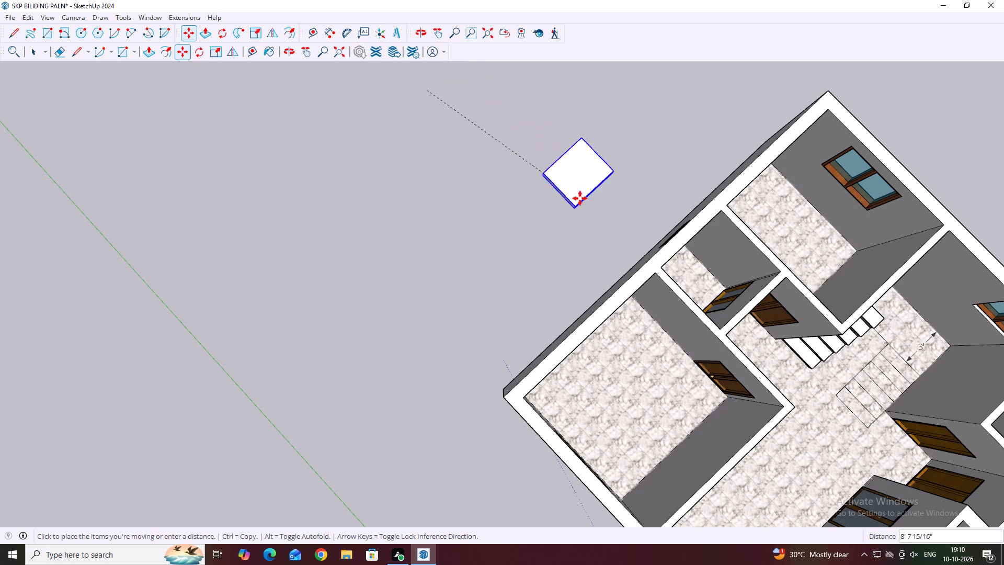
middle_click_drag(893, 318, 831, 253)
scroll(894, 400, "up", 4)
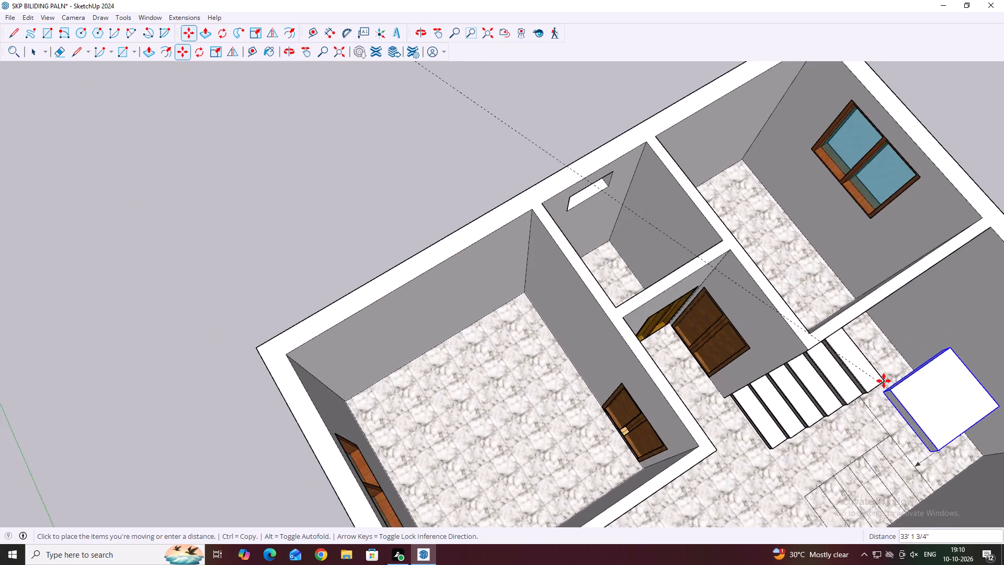
scroll(884, 381, "up", 2)
middle_click_drag(904, 361, 855, 318)
scroll(845, 360, "up", 3)
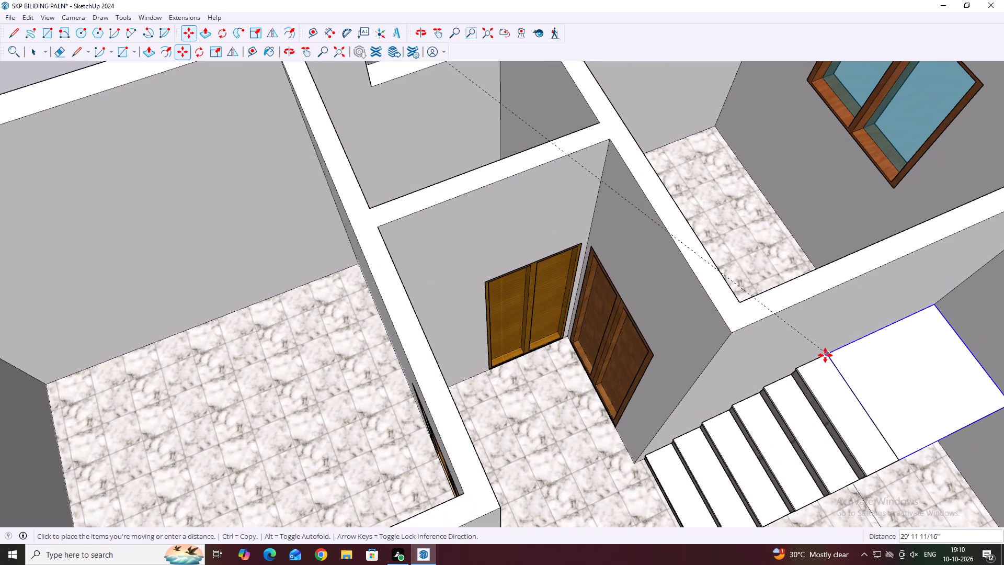
left_click(826, 355)
scroll(575, 208, "down", 18)
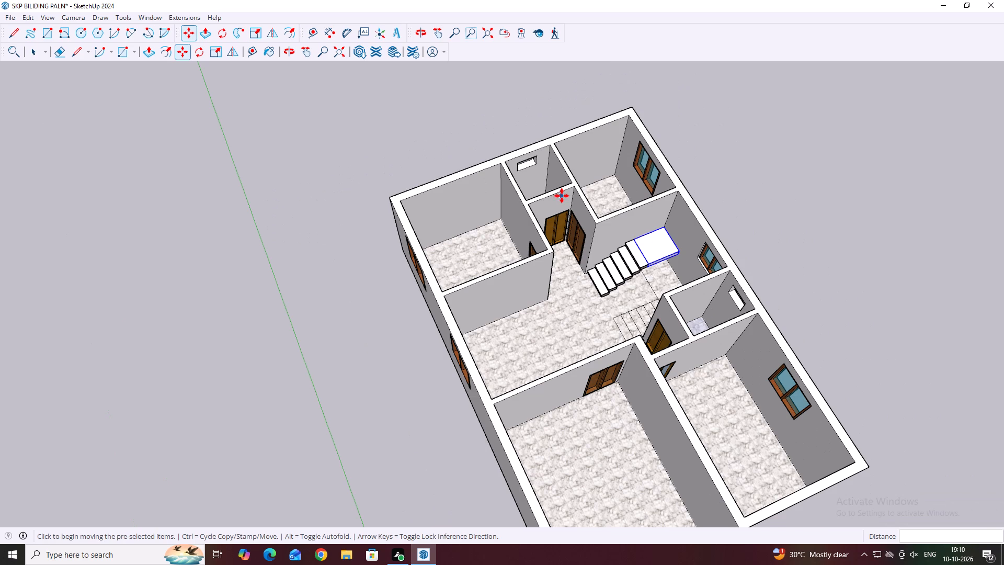
key("Escape")
key("space")
left_click(719, 221)
Examine how the shortened landing meets the top step and how the flight runs down to the floor.
scroll(643, 265, "up", 8)
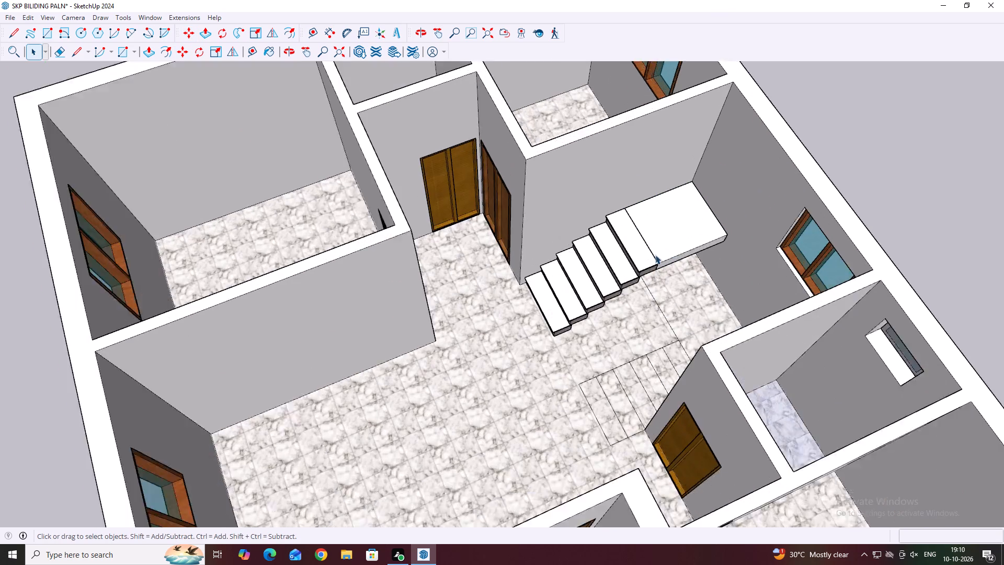
scroll(655, 255, "up", 7)
middle_click_drag(752, 229, 776, 190)
middle_click_drag(574, 297, 596, 267)
scroll(581, 312, "up", 3)
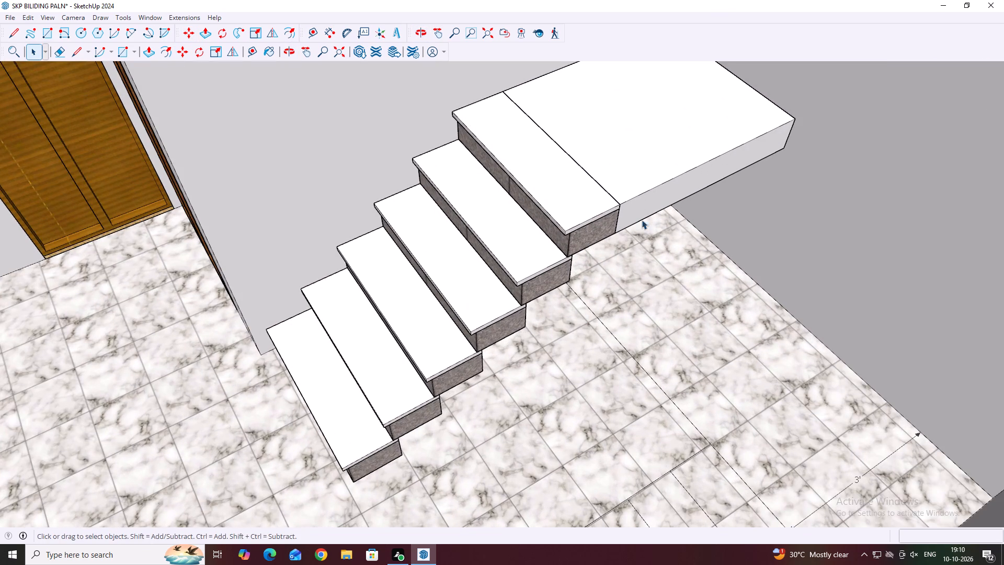
scroll(643, 211, "down", 2)
scroll(634, 283, "down", 1)
middle_click_drag(643, 285, 723, 286)
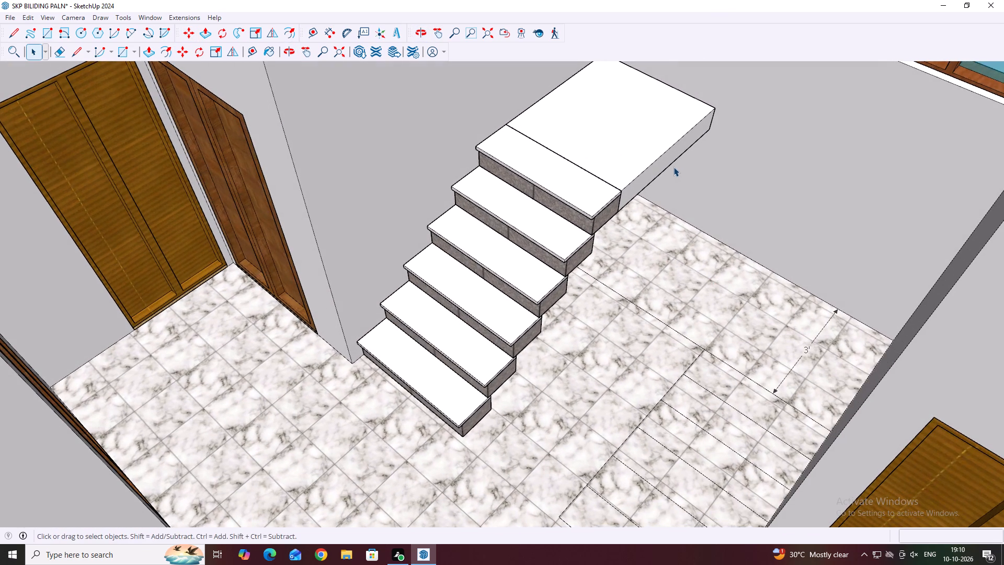
scroll(674, 167, "up", 2)
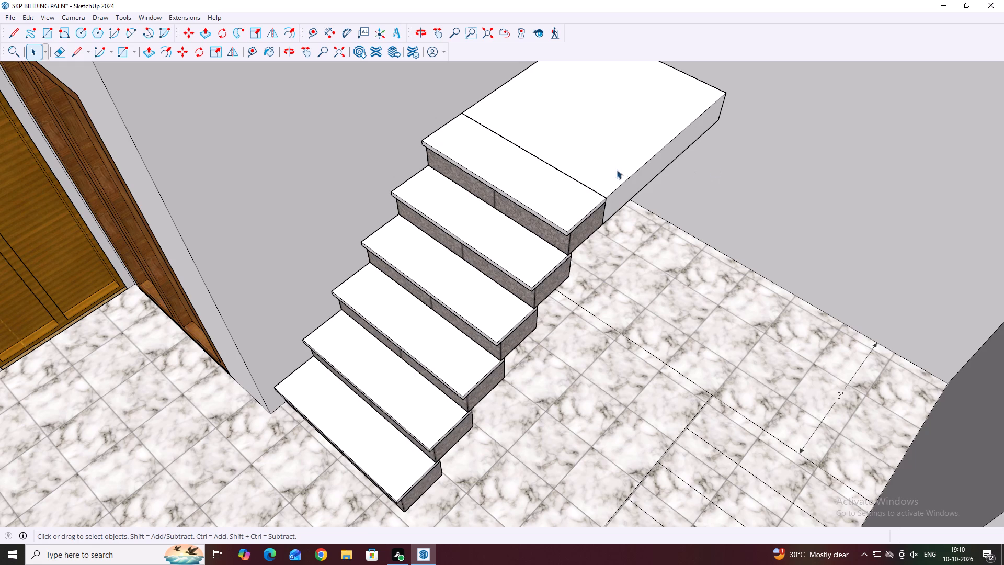
scroll(676, 214, "down", 3)
middle_click_drag(728, 233, 749, 246)
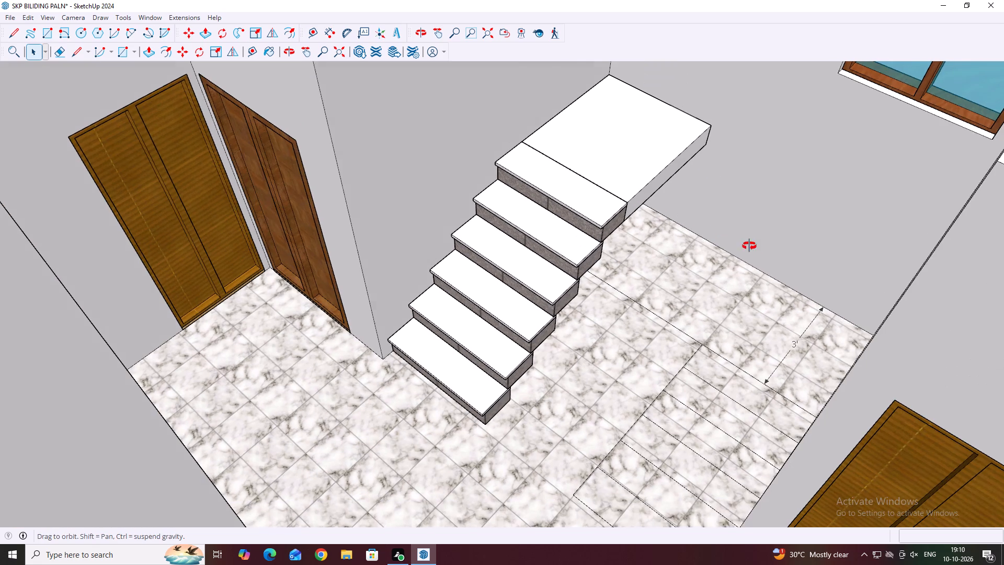
middle_click_drag(749, 246, 760, 254)
scroll(512, 388, "up", 3)
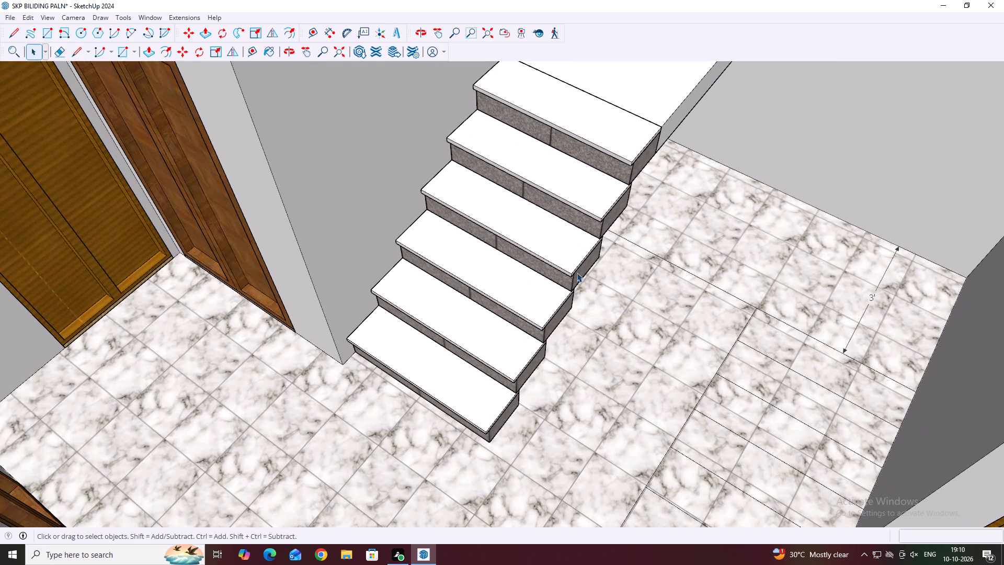
scroll(507, 404, "up", 2)
middle_click_drag(501, 431, 530, 433)
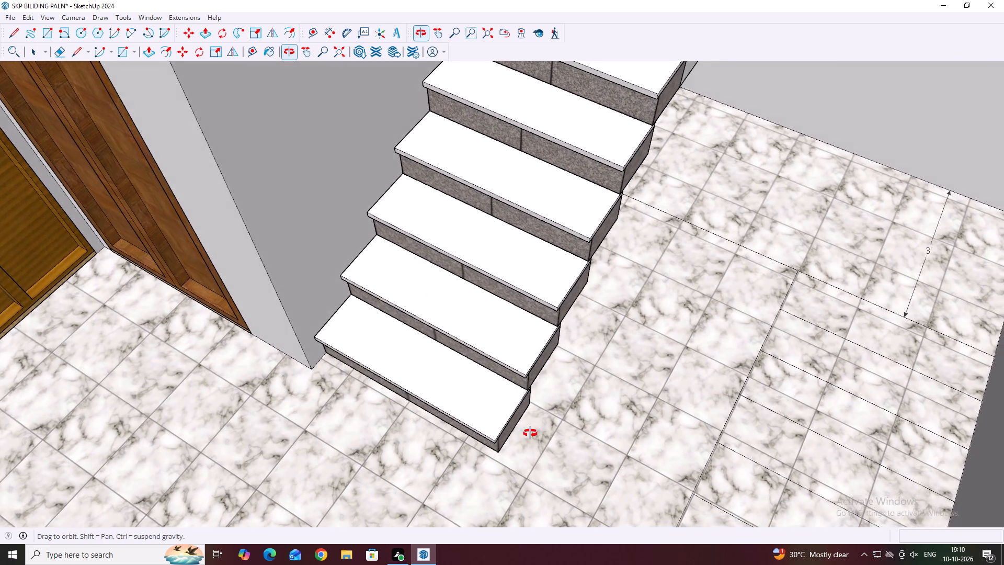
middle_click_drag(530, 433, 542, 425)
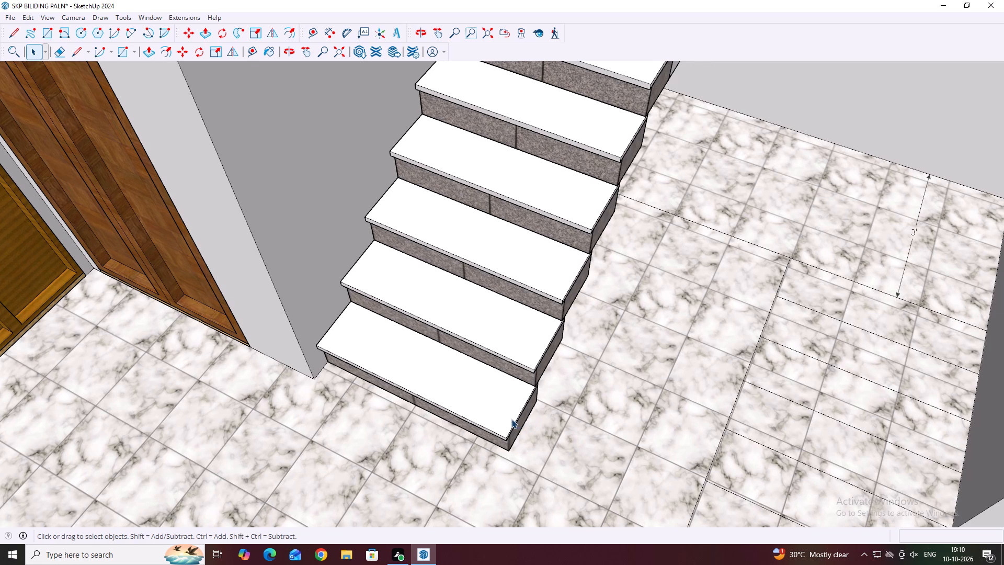
scroll(511, 419, "down", 5)
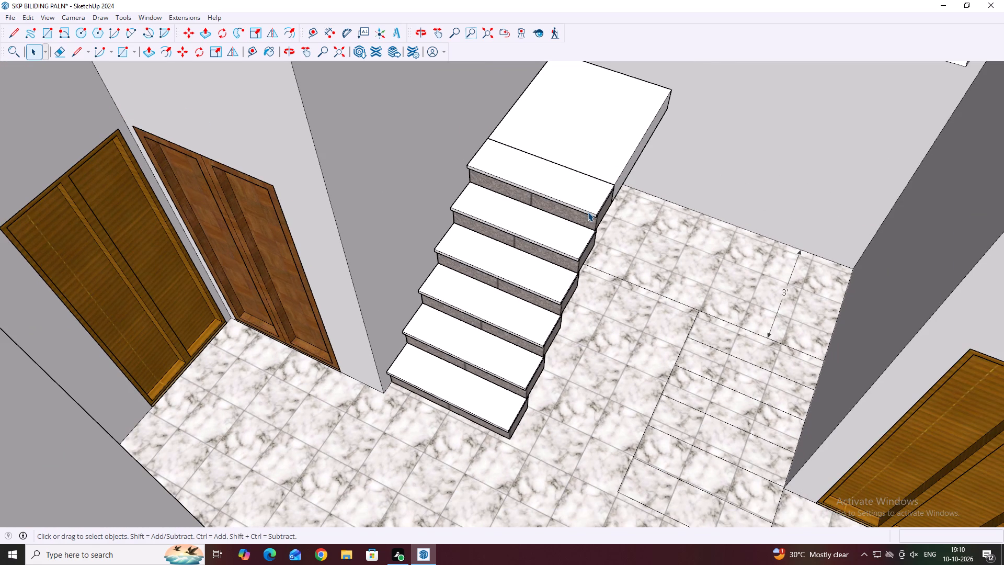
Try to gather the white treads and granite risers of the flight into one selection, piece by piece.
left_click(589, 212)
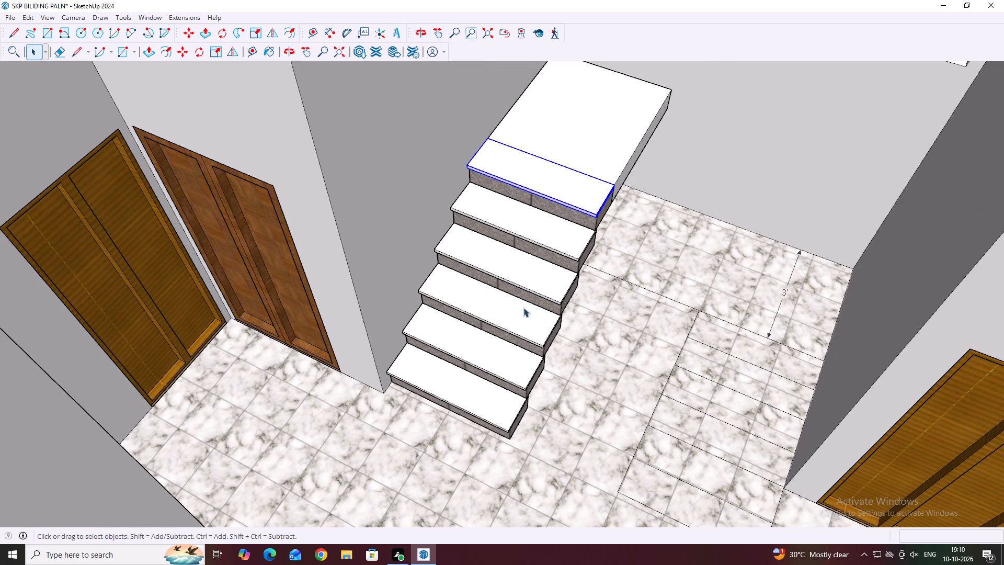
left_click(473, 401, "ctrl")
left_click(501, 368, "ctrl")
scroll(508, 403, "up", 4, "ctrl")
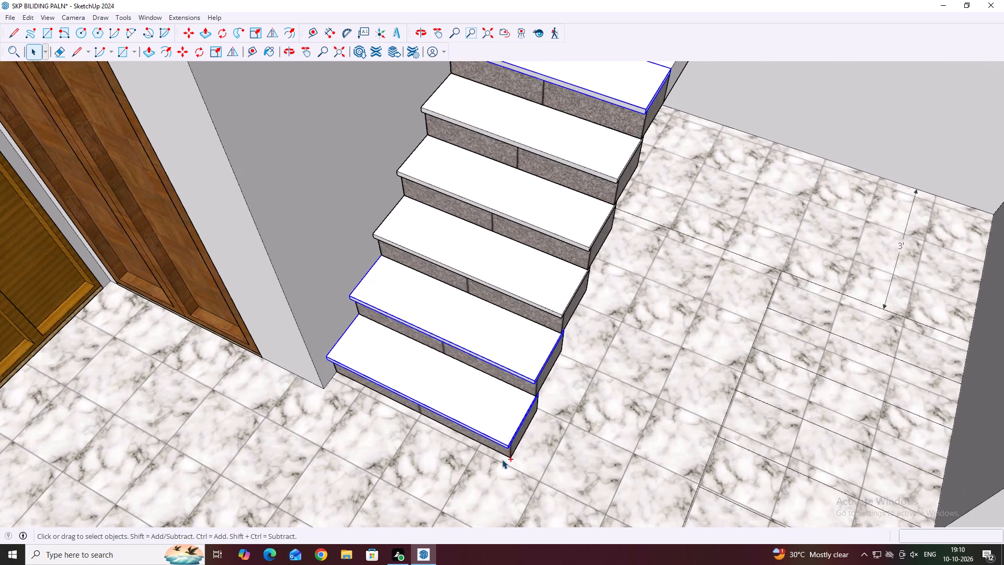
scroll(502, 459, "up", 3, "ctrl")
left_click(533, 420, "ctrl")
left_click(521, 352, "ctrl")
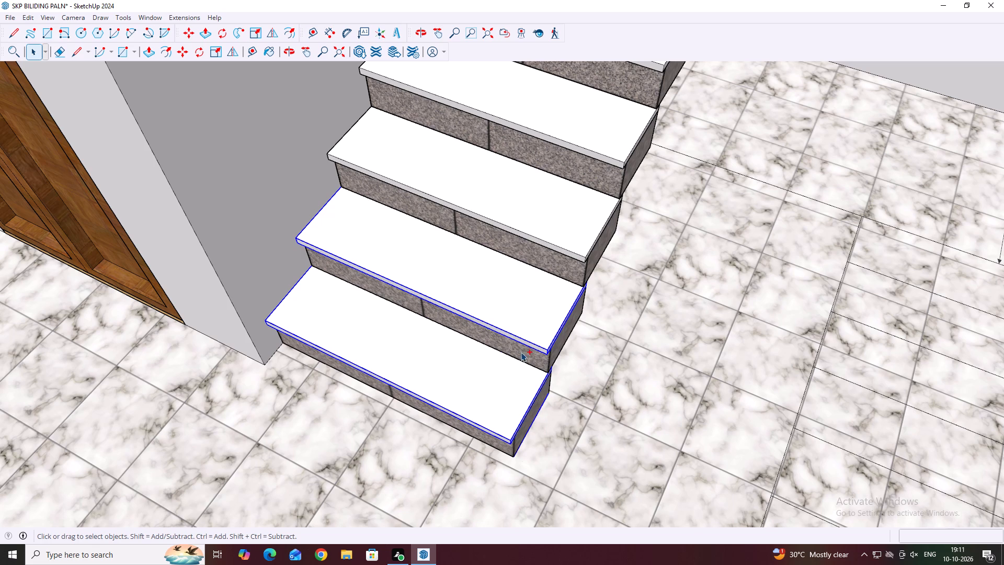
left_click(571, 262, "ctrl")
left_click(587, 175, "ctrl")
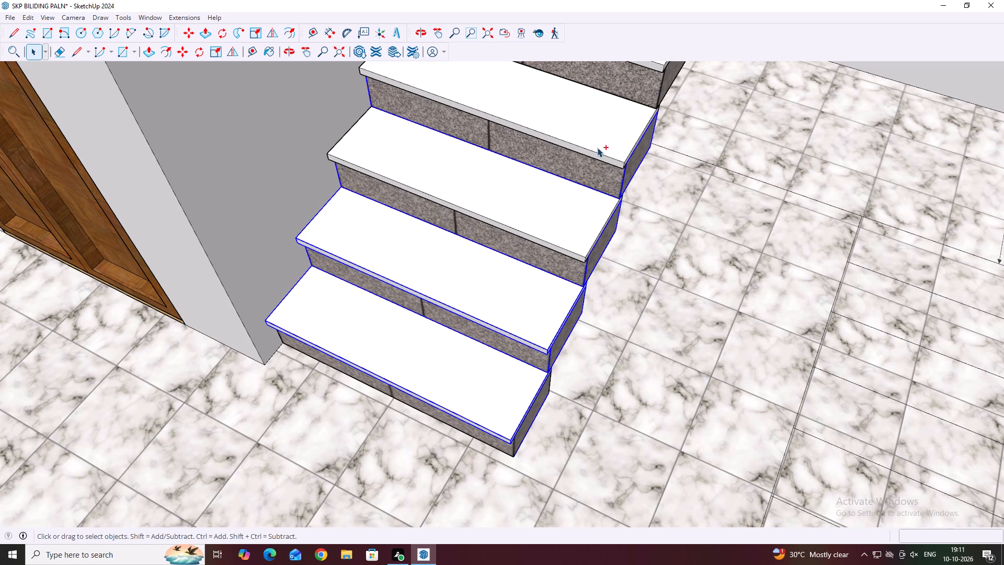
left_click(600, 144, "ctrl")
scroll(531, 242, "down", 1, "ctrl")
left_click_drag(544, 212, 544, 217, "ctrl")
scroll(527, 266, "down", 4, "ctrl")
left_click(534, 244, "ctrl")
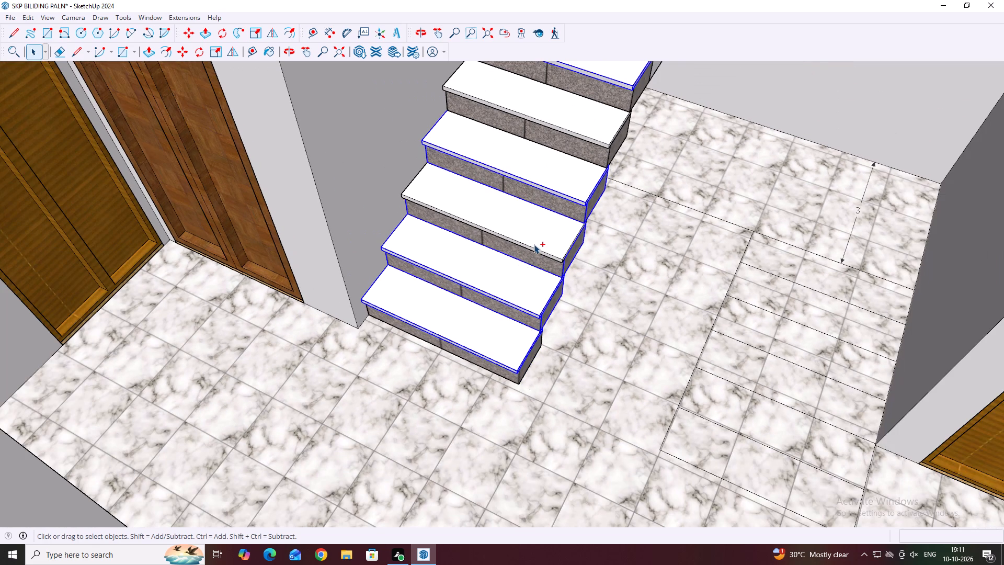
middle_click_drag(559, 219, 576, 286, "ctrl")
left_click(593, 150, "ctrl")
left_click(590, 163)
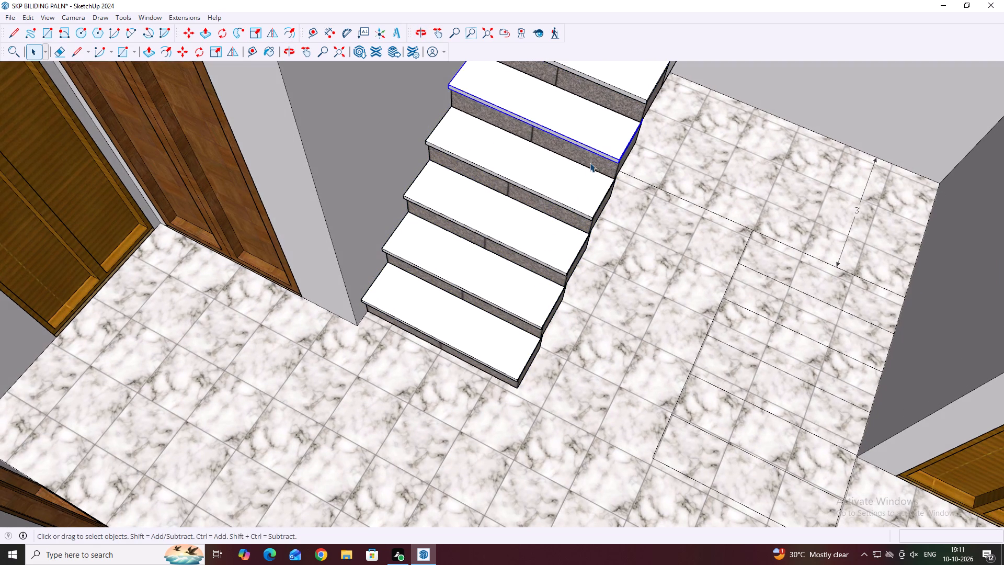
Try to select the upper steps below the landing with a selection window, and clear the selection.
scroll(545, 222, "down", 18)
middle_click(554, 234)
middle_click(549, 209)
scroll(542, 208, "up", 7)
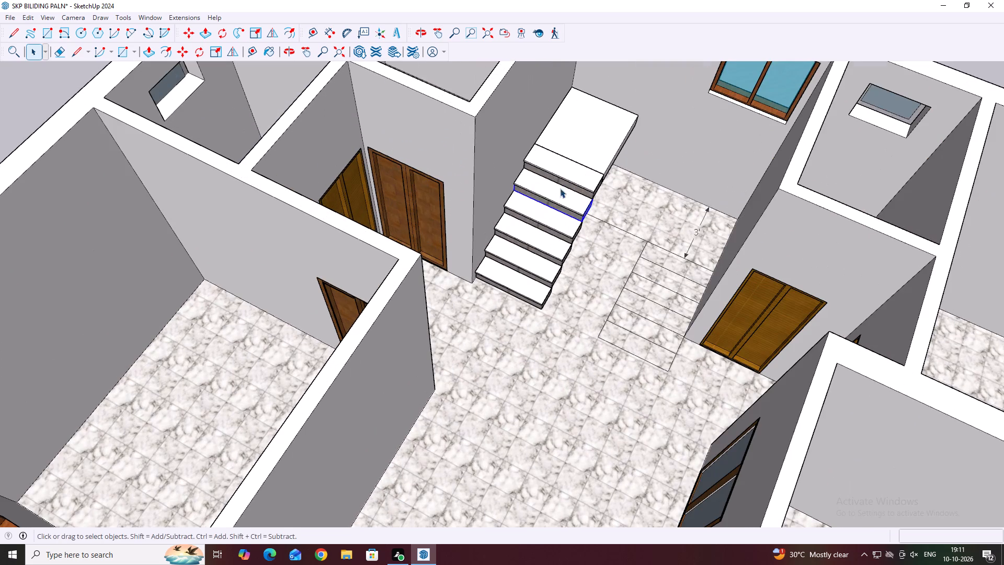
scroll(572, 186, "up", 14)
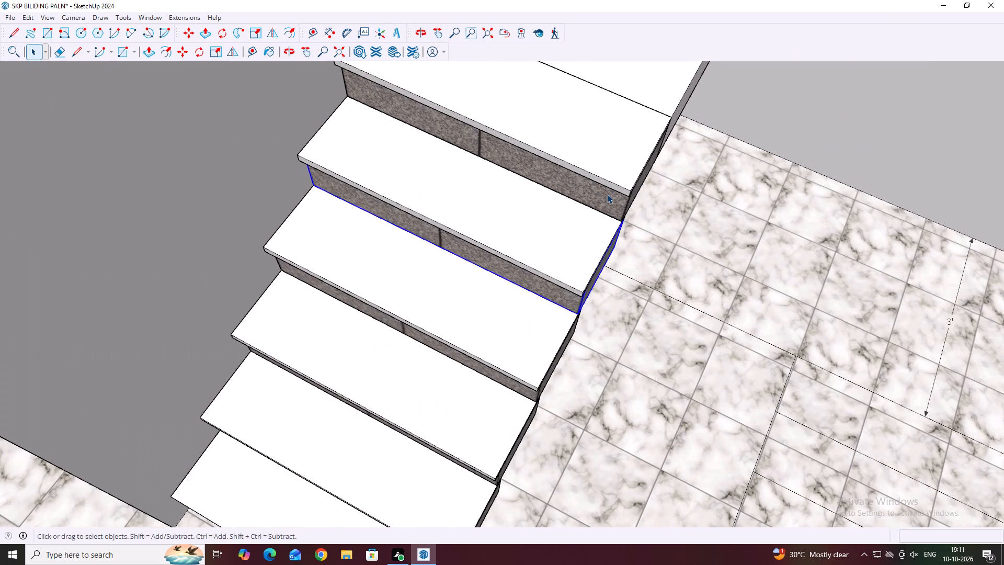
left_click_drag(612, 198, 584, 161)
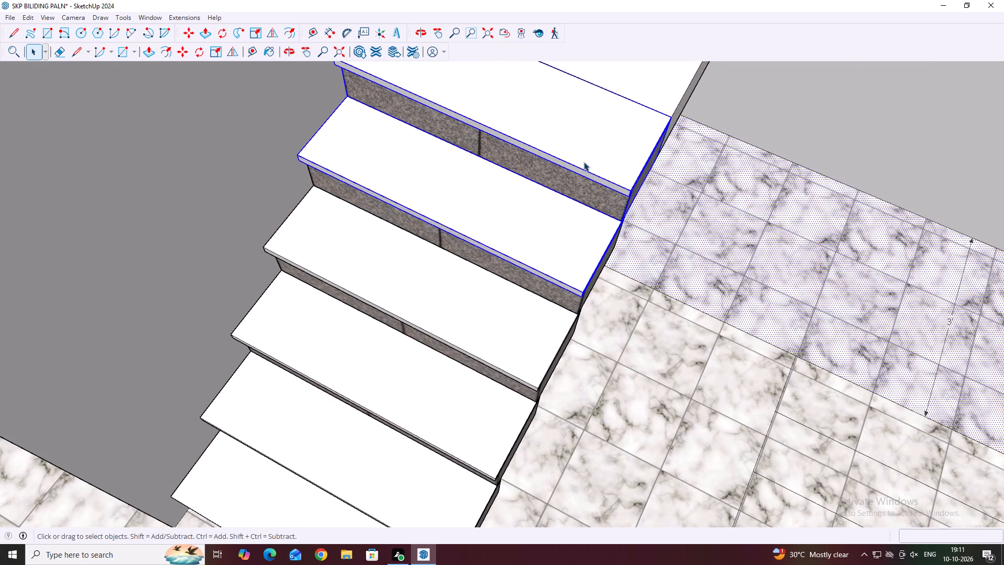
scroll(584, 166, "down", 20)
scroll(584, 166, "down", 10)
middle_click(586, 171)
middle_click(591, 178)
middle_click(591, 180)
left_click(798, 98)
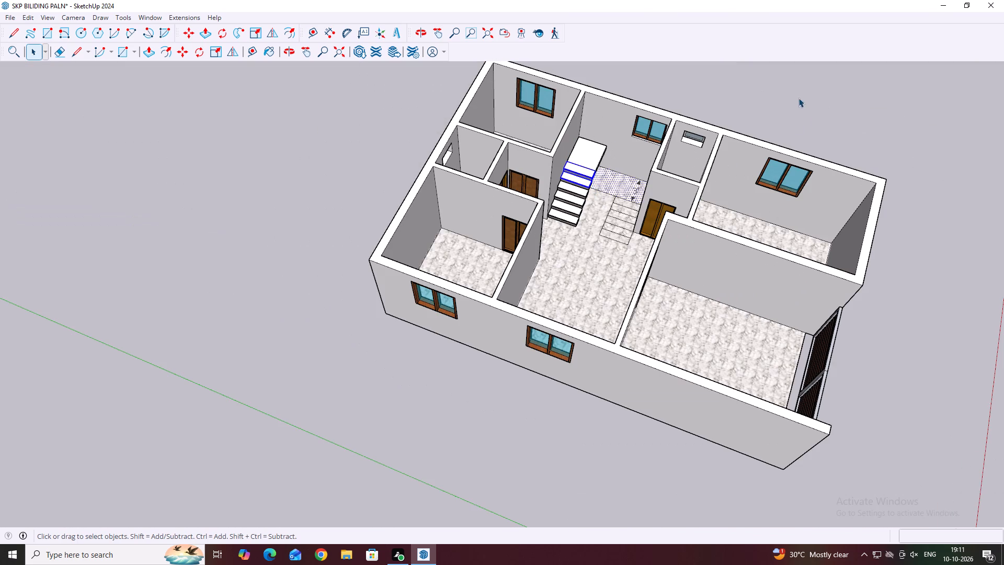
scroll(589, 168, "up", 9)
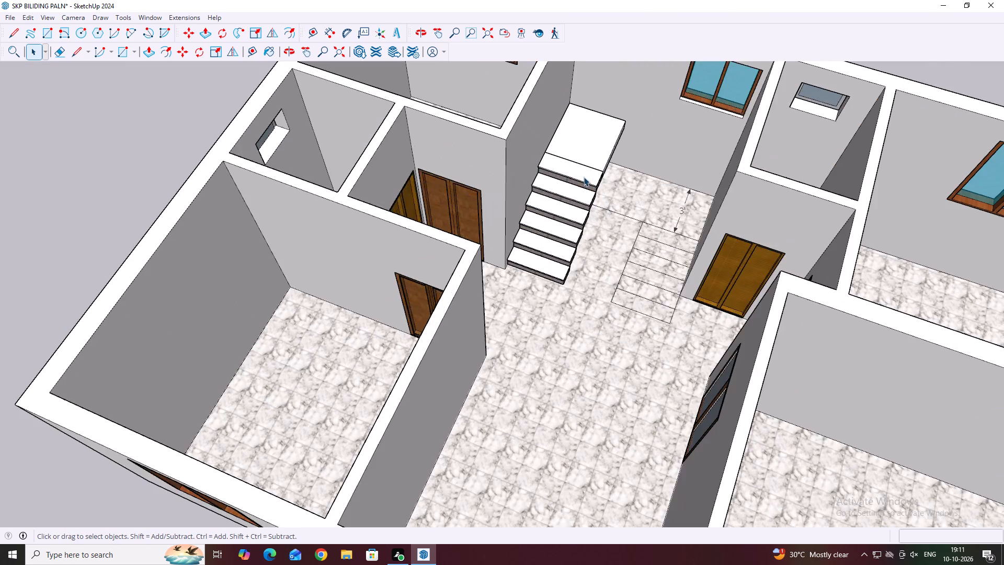
Copy the top step's tread and riser about 32' away to the open ground outside the house.
scroll(584, 177, "up", 8)
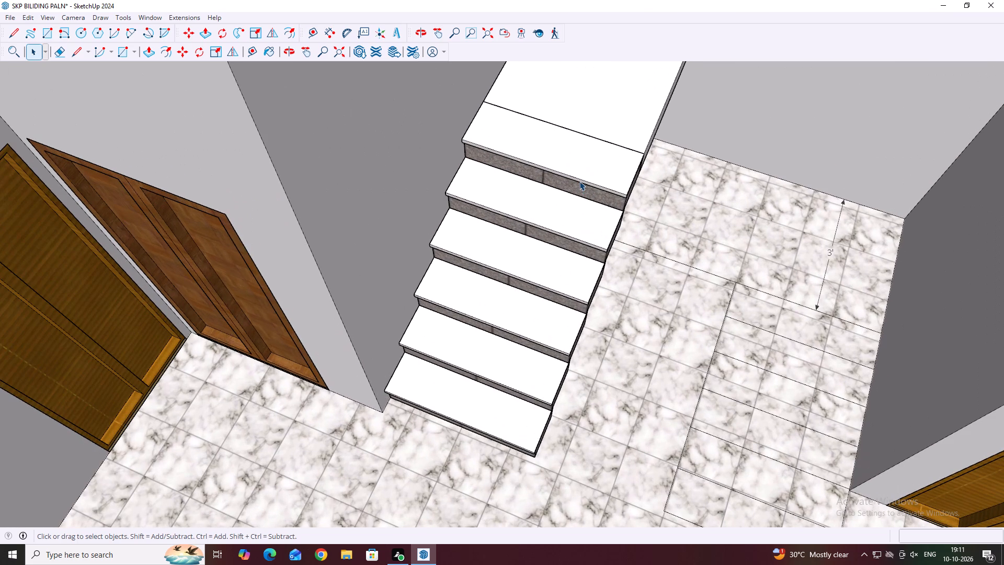
left_click(574, 191, "shift")
left_click(584, 173, "shift")
scroll(562, 194, "down", 8)
key("m")
left_click(554, 187)
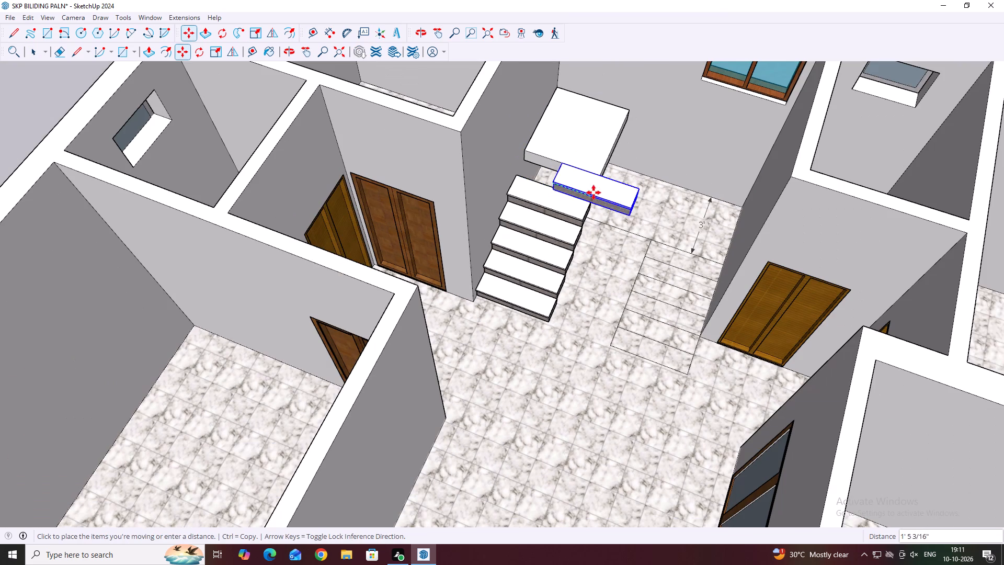
scroll(564, 180, "down", 17)
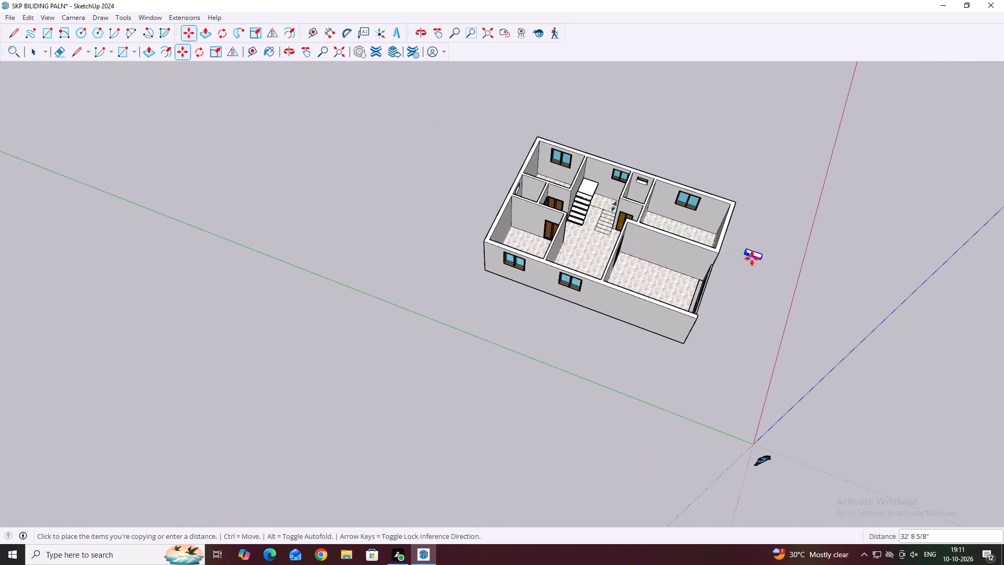
scroll(757, 257, "up", 7)
left_click(741, 262)
Reselect the copied step outside the house, taking its white tread and granite riser together.
scroll(761, 261, "up", 6)
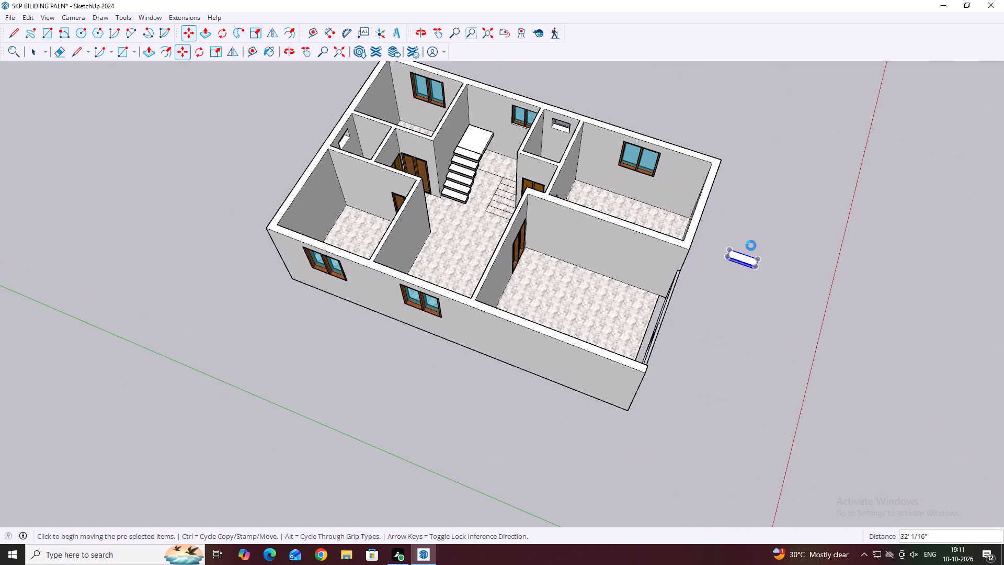
scroll(752, 290, "up", 8)
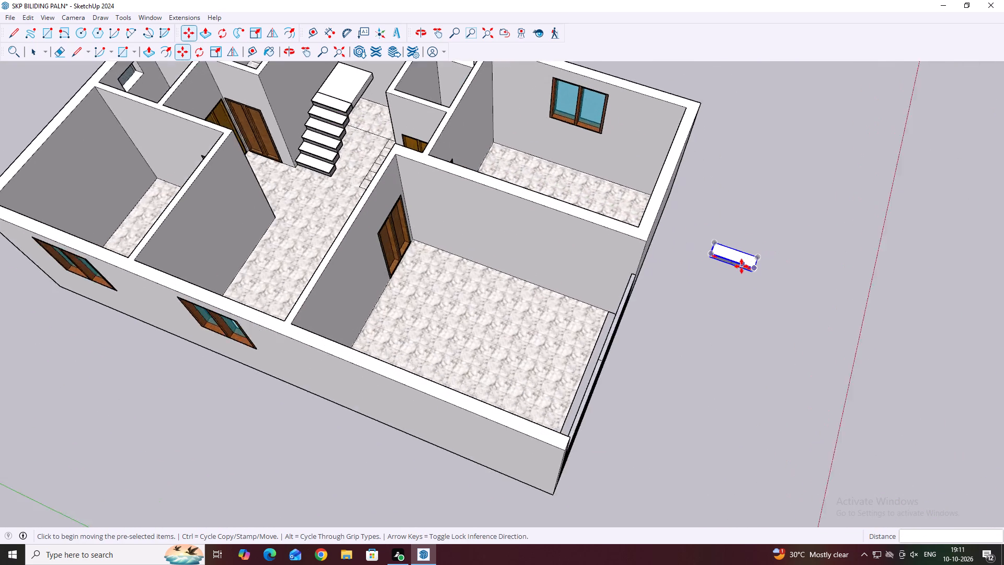
scroll(741, 266, "up", 4)
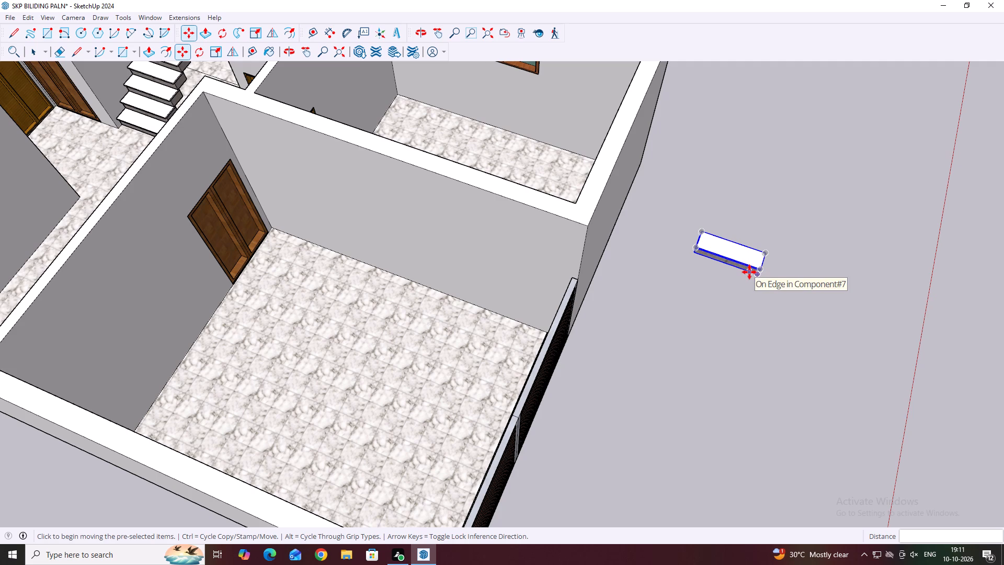
scroll(752, 269, "up", 7)
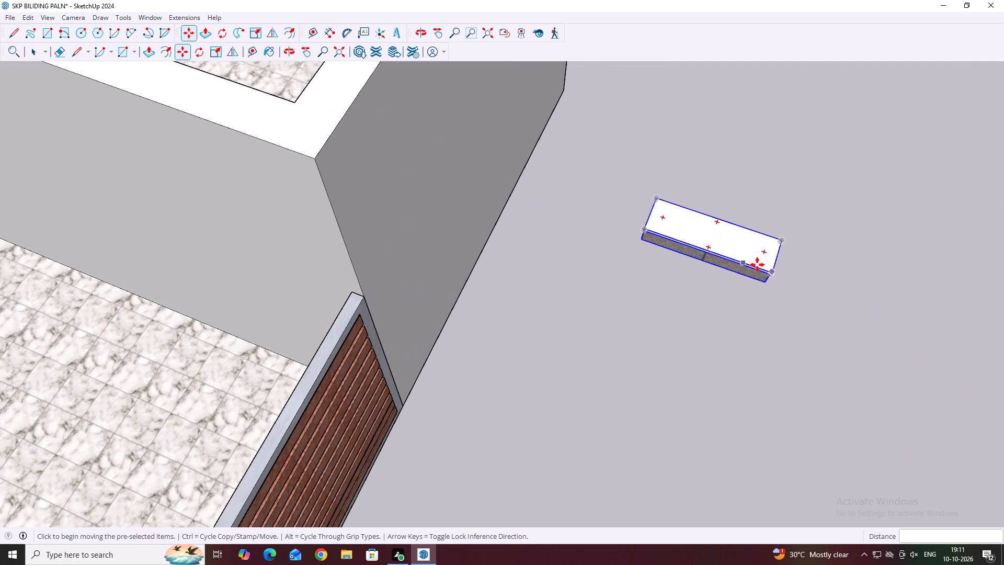
scroll(770, 273, "up", 11)
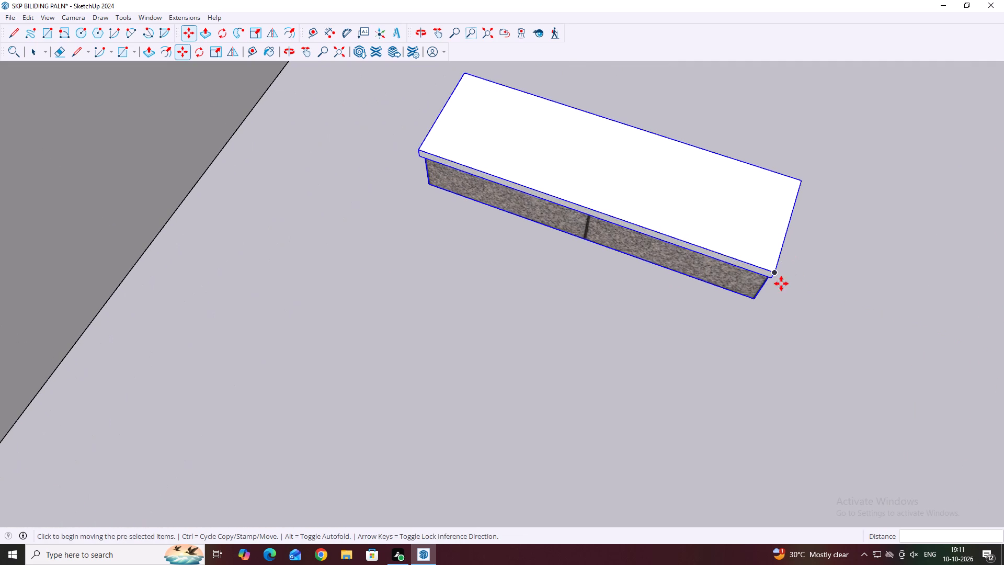
middle_click_drag(778, 279, 780, 201)
scroll(779, 270, "up", 1)
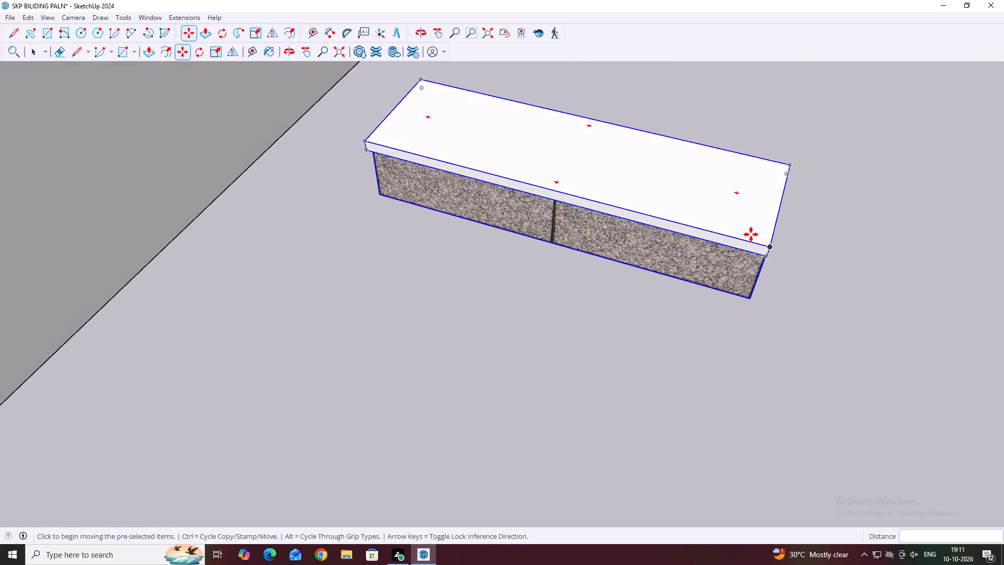
key("Escape")
key("space")
left_click(587, 218)
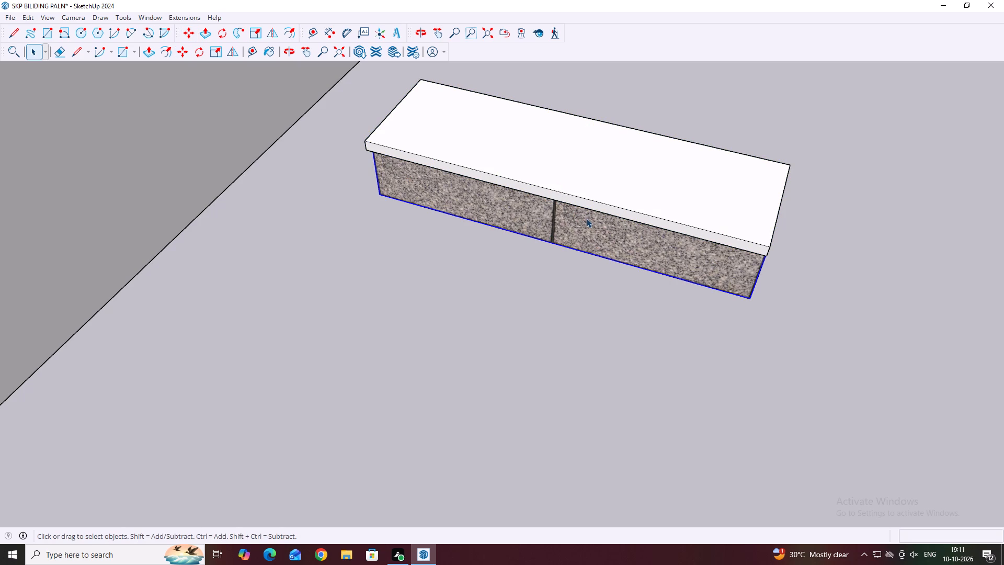
middle_click_drag(565, 217, 577, 252)
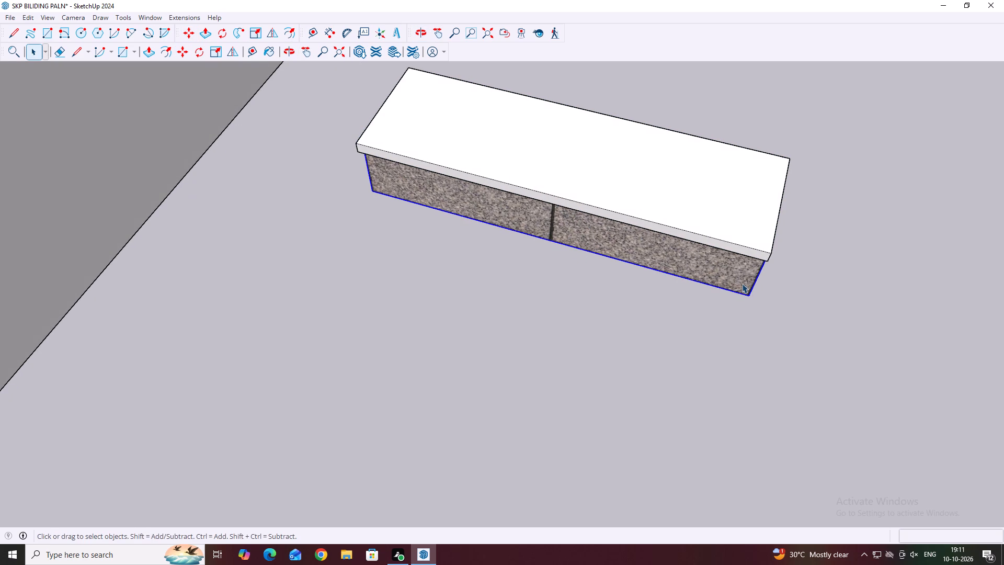
left_click_drag(742, 284, 717, 220)
scroll(702, 216, "down", 5)
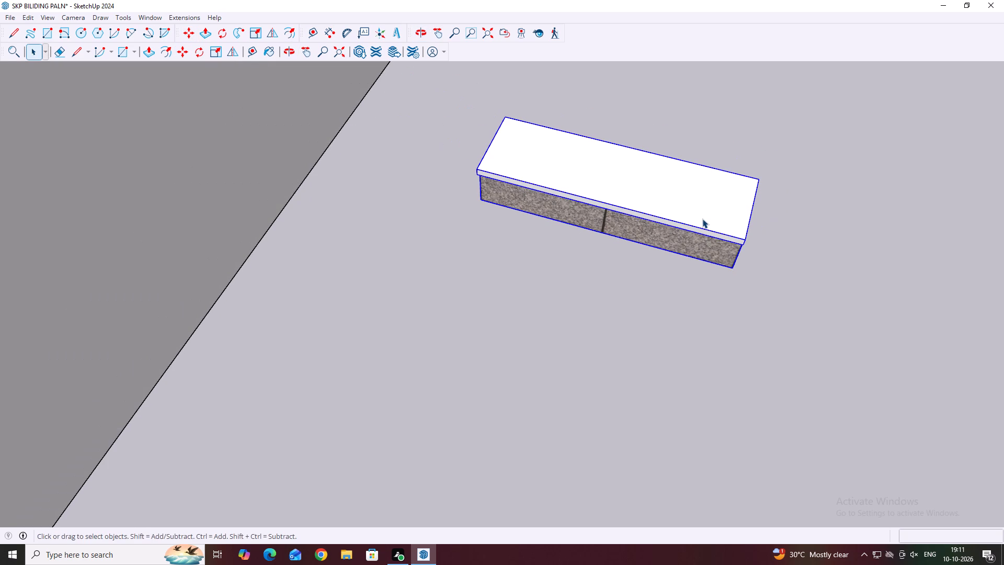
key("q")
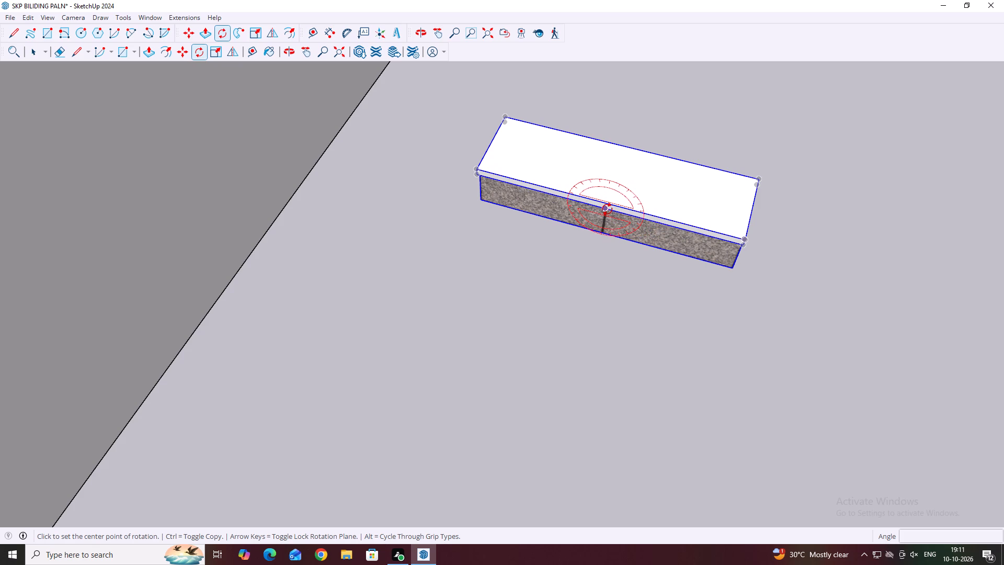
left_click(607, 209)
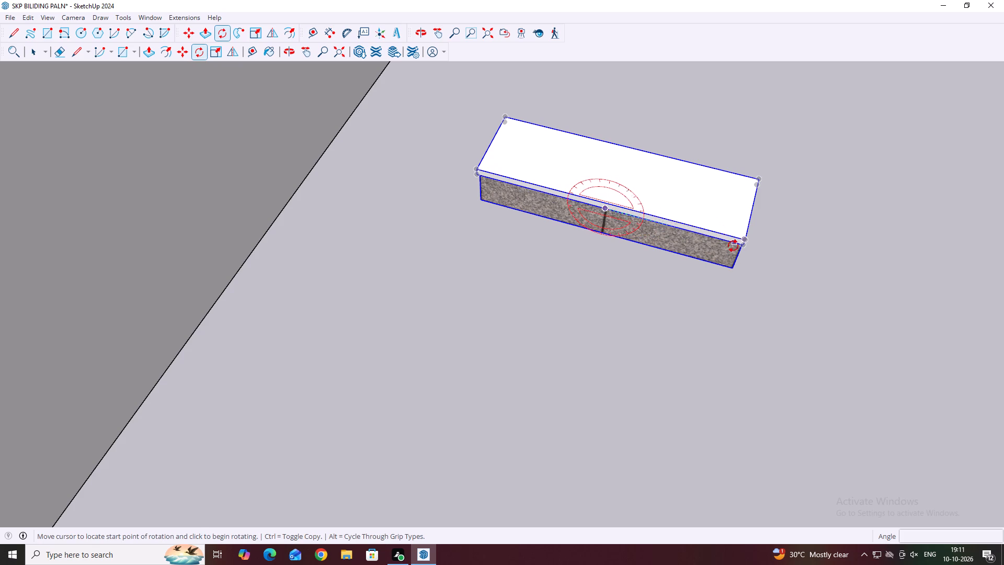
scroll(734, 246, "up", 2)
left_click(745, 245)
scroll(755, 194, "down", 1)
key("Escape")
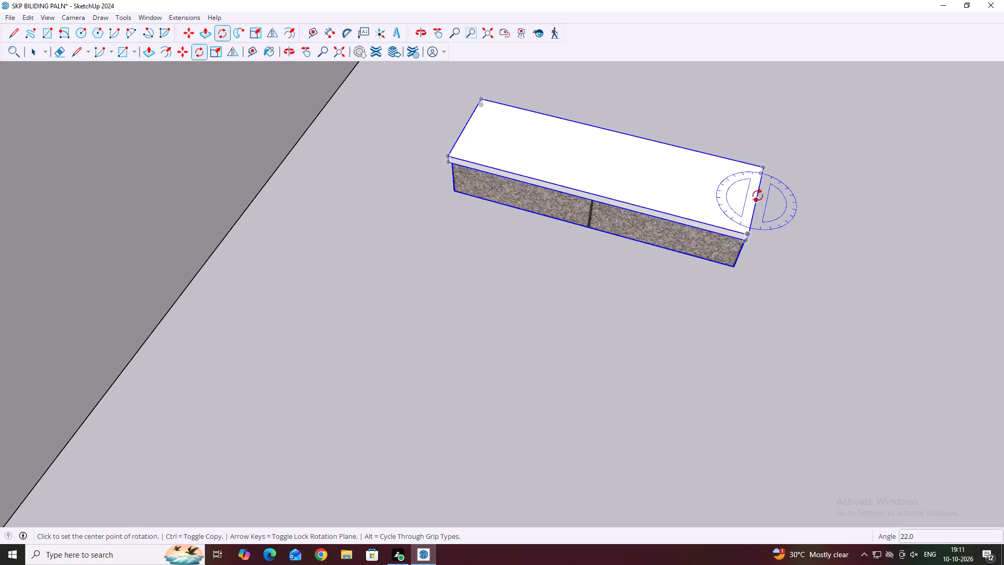
Rotate the copied step 90° horizontally about the midpoint of its tread's front edge.
left_click(592, 193)
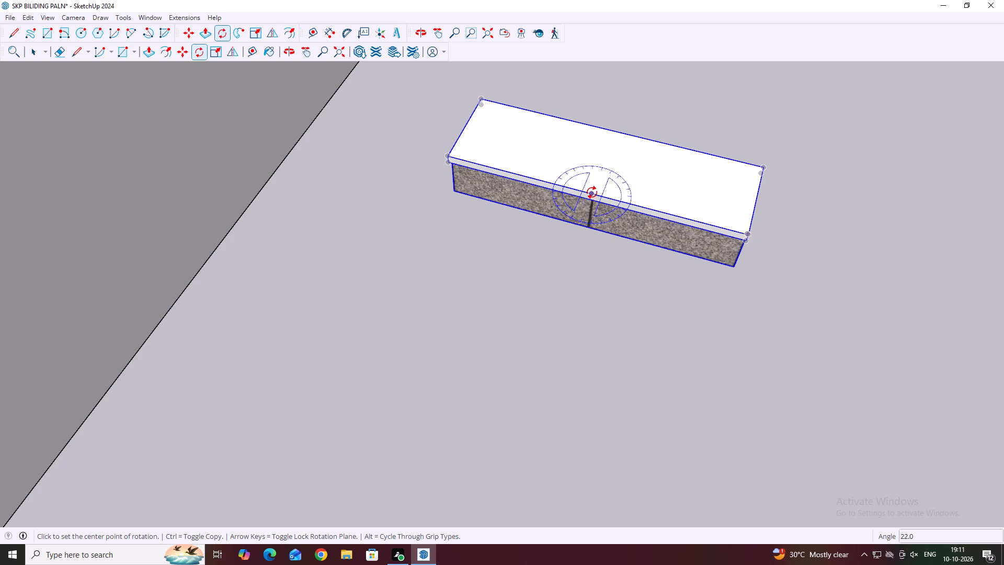
left_click(748, 235)
scroll(751, 231, "down", 8)
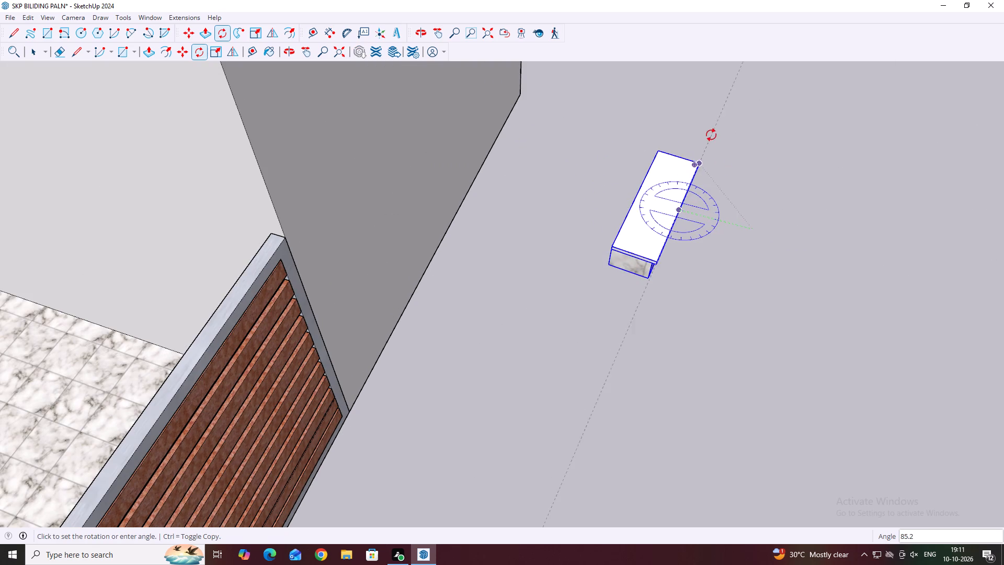
scroll(687, 137, "down", 6)
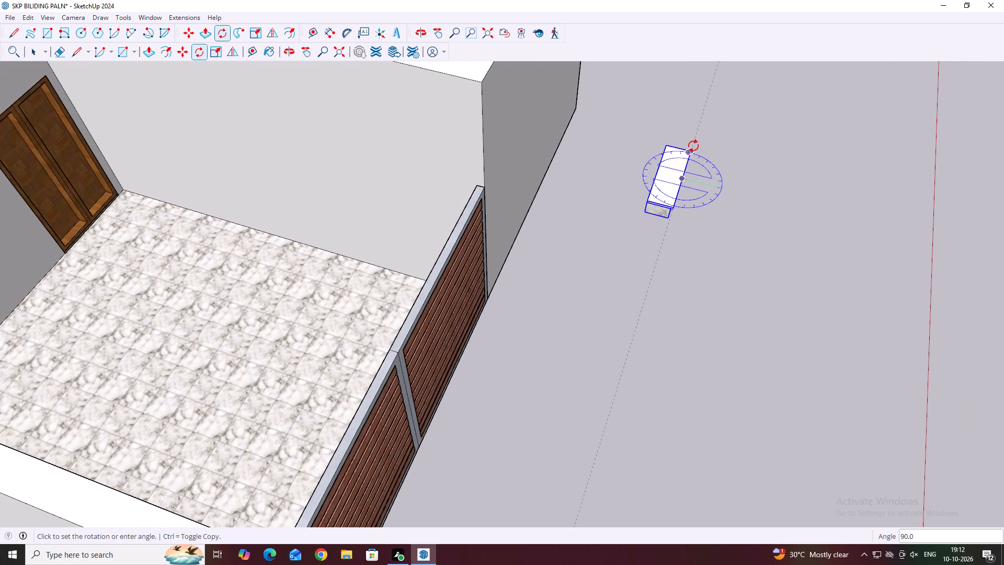
left_click(693, 146)
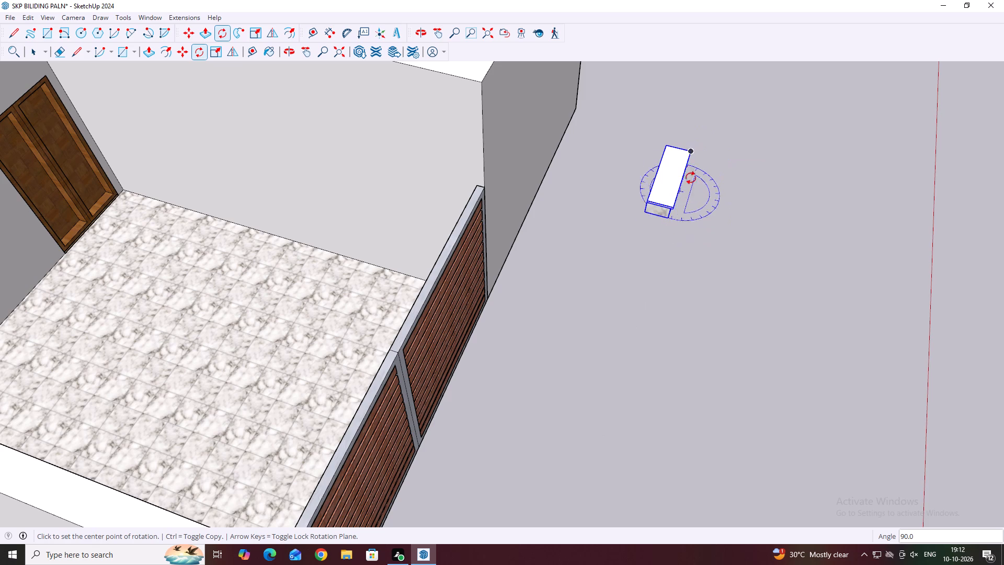
Rotate the copied step a further 90° horizontally about a corner of its tread, and clear the selection.
scroll(692, 159, "up", 11)
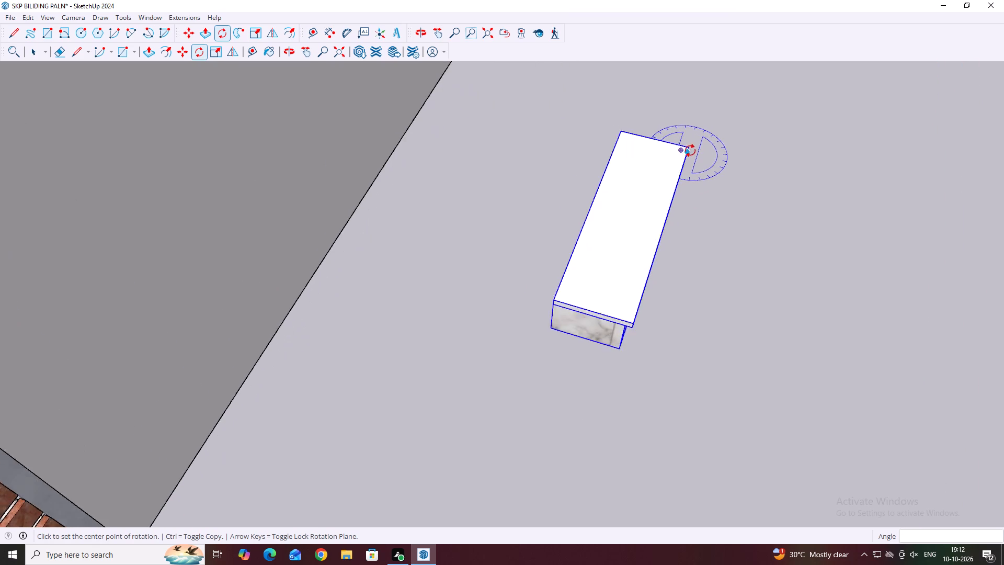
scroll(690, 151, "up", 5)
left_click(688, 145)
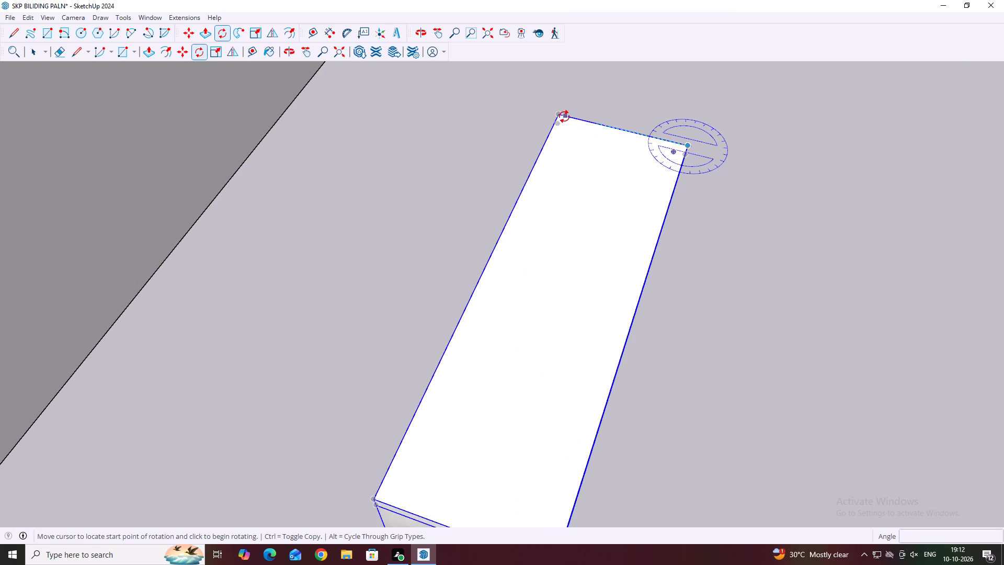
left_click(555, 112)
scroll(380, 274, "down", 4)
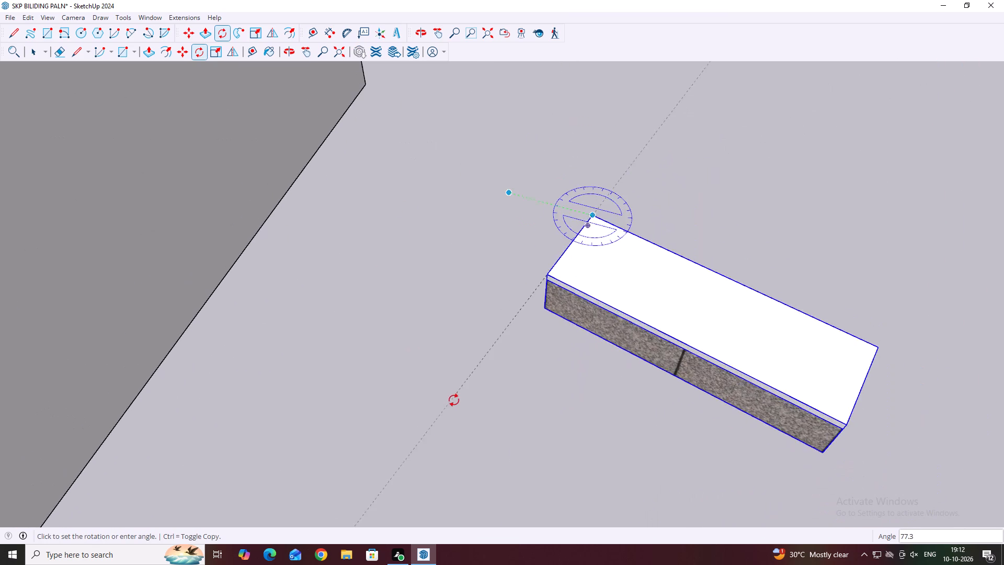
scroll(454, 400, "down", 1)
scroll(509, 427, "down", 1)
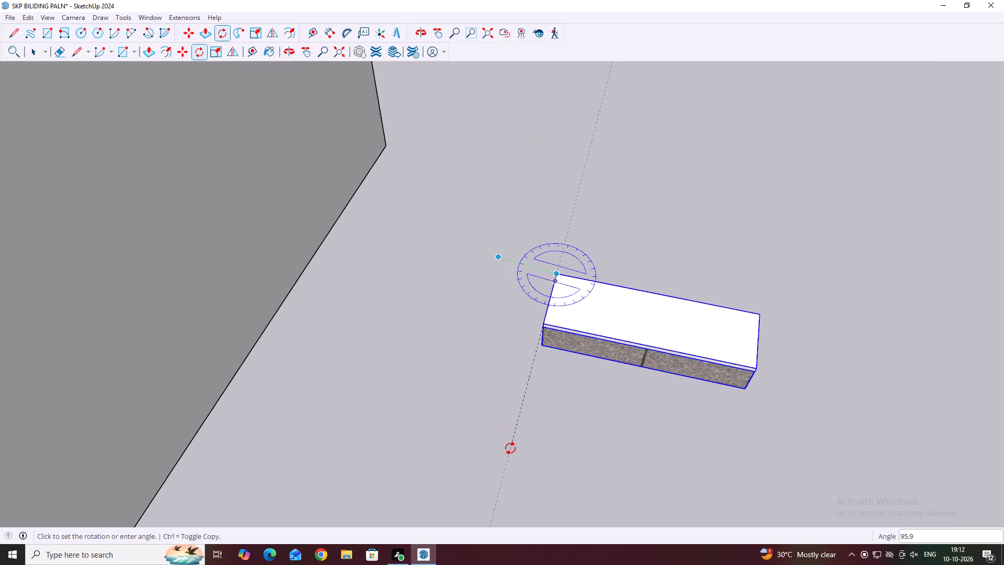
key("Left")
key("Left")
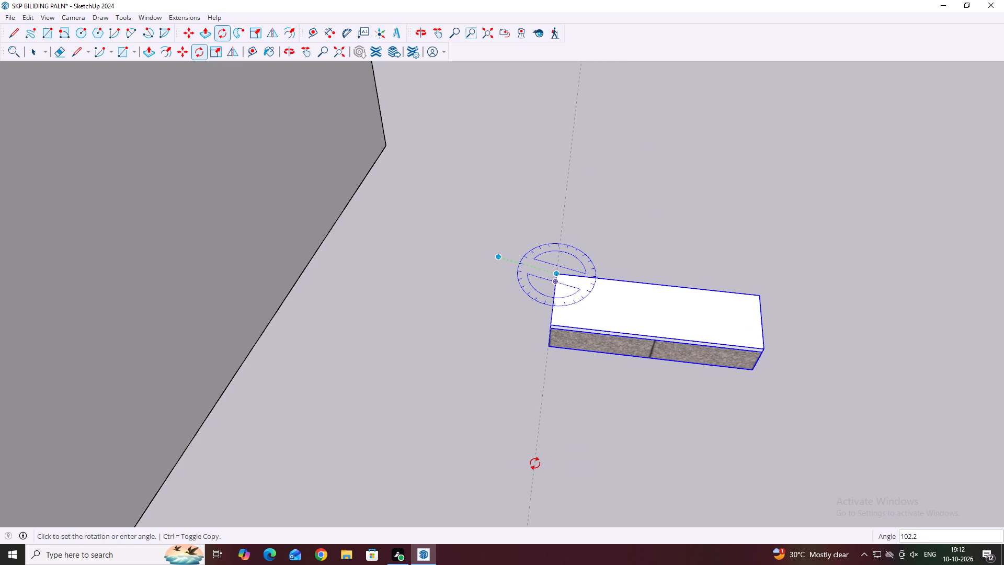
key("Down")
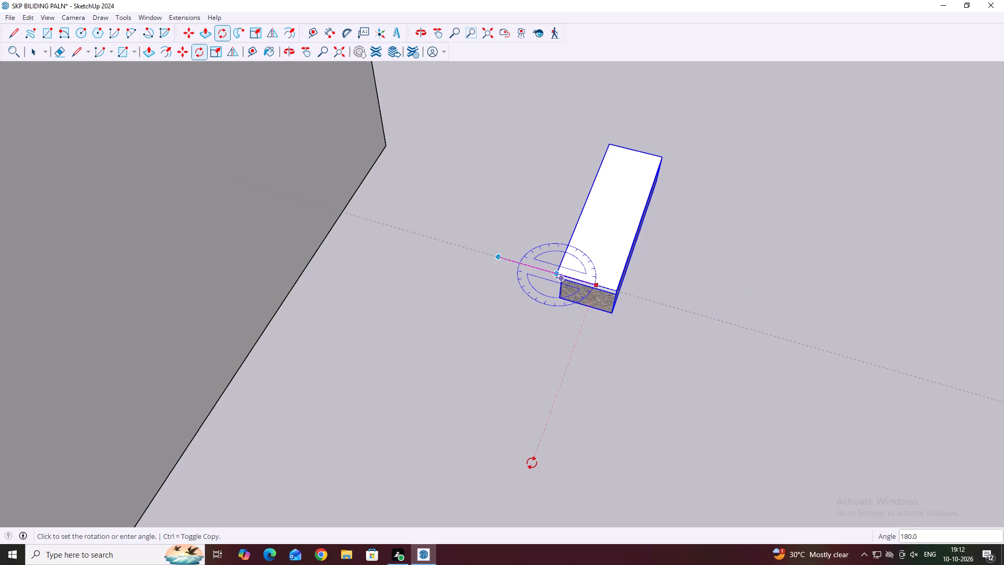
key("Down")
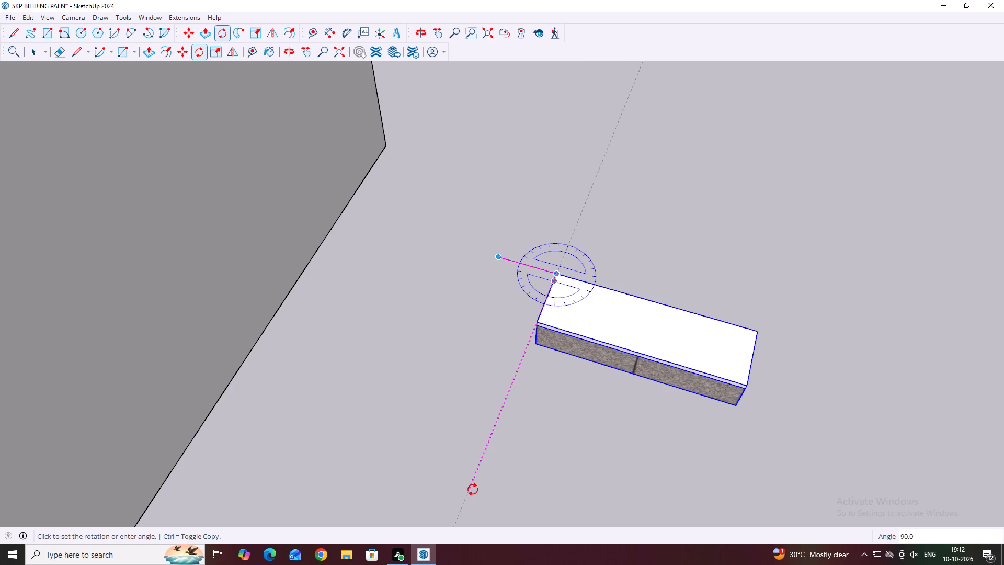
left_click(473, 490)
scroll(572, 393, "down", 2)
key("Escape")
key("space")
Move the copied step by its riser's bottom corner about 2' 4" across the open ground outside the house, and clear the selection.
scroll(661, 388, "down", 4)
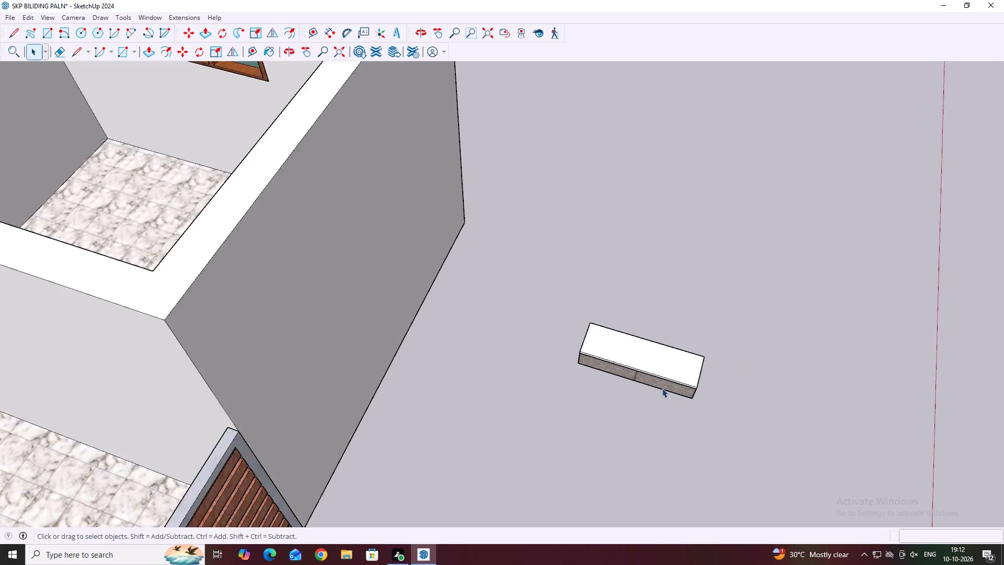
scroll(662, 388, "down", 8)
scroll(605, 372, "up", 7)
middle_click_drag(664, 389, 747, 369)
scroll(748, 368, "down", 5)
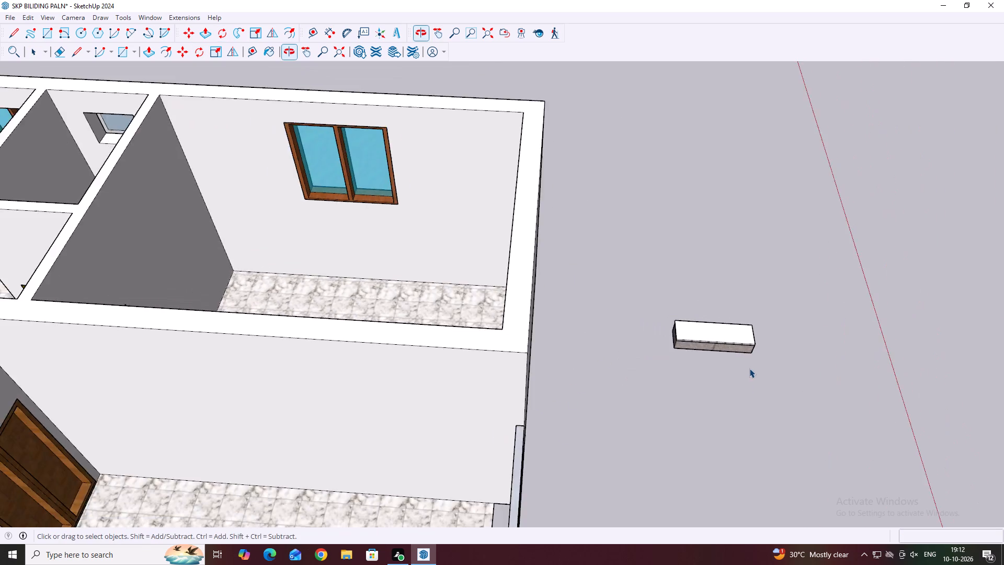
scroll(749, 368, "down", 13)
scroll(745, 359, "up", 3)
left_click(734, 356)
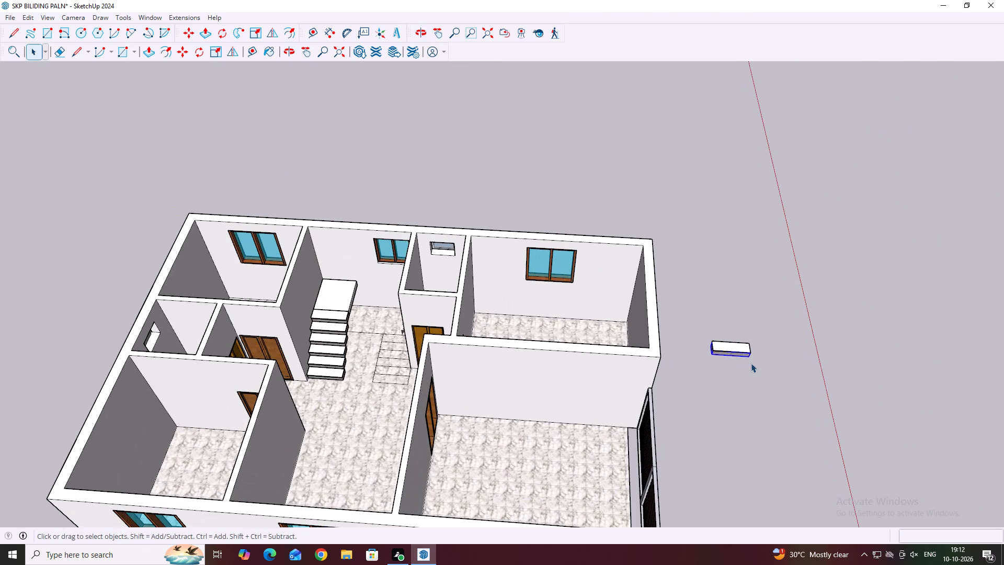
scroll(750, 361, "up", 7)
left_click_drag(753, 363, 706, 288)
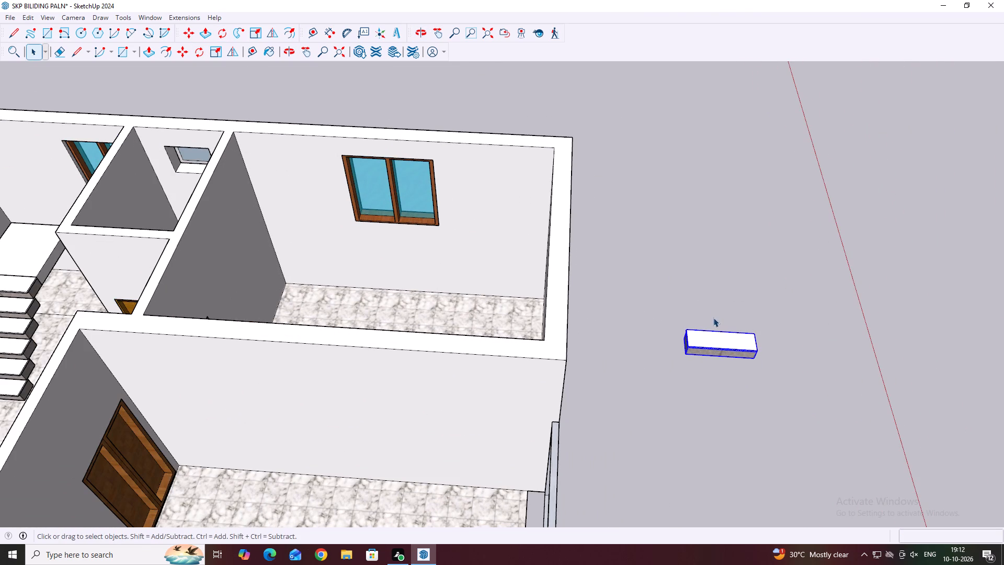
key("m")
scroll(690, 375, "up", 7)
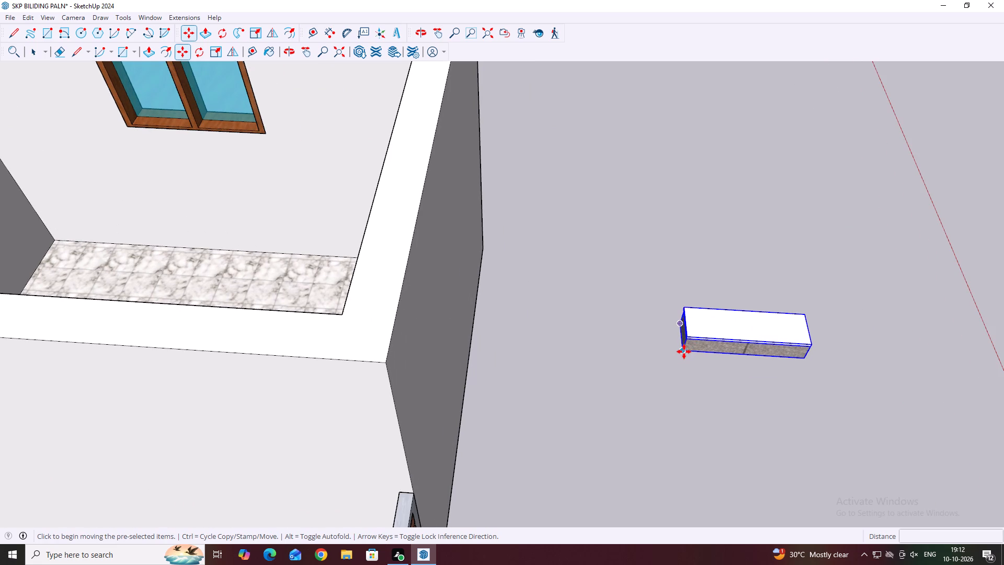
left_click(684, 351)
scroll(713, 326, "down", 19)
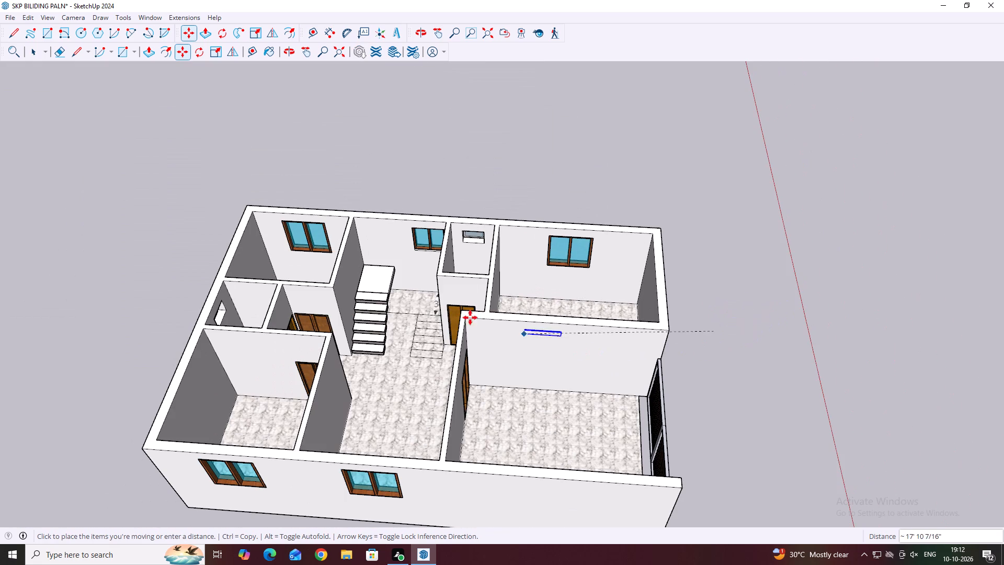
scroll(395, 295, "up", 8)
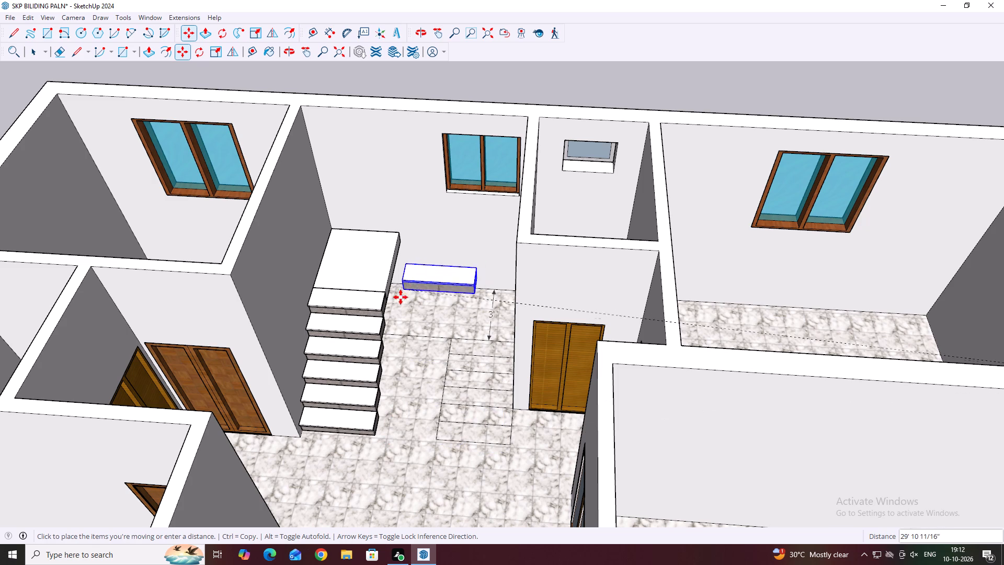
scroll(384, 304, "up", 8)
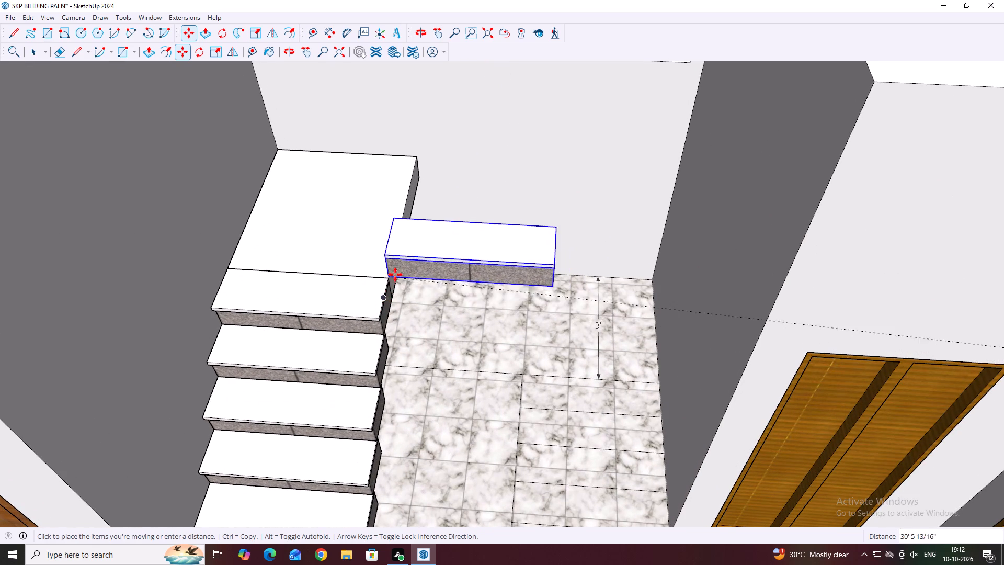
scroll(396, 295, "up", 2)
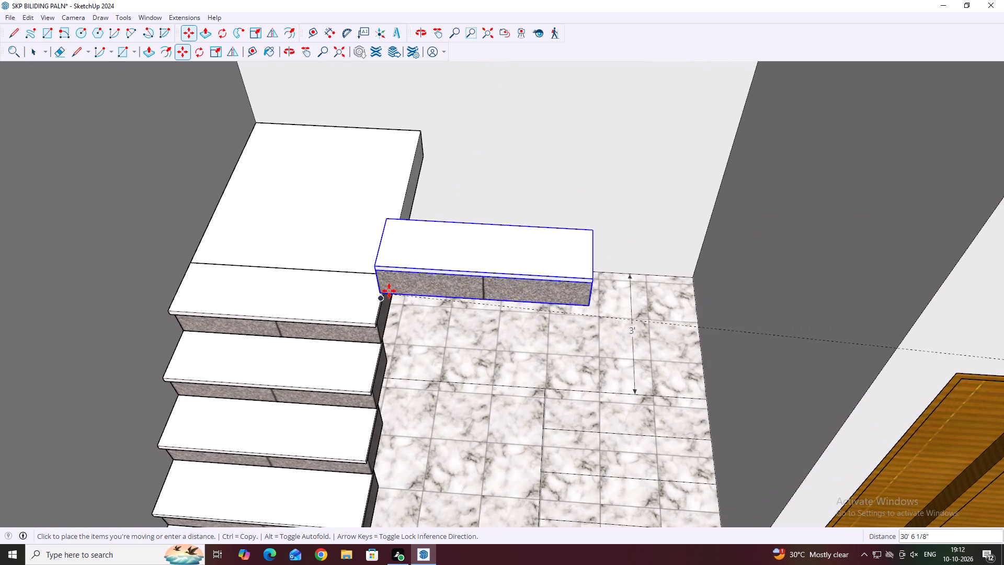
scroll(403, 293, "up", 4)
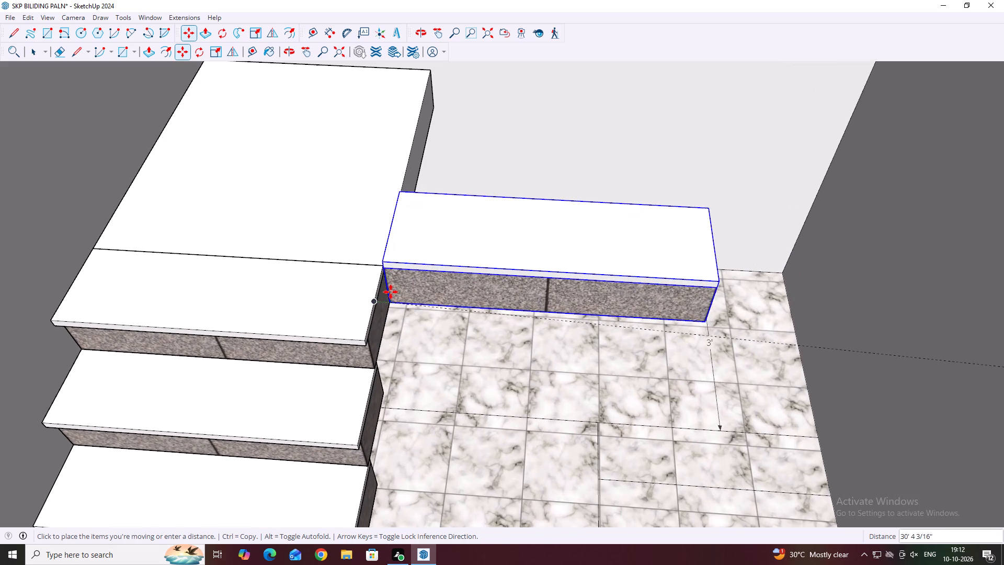
scroll(392, 289, "up", 4)
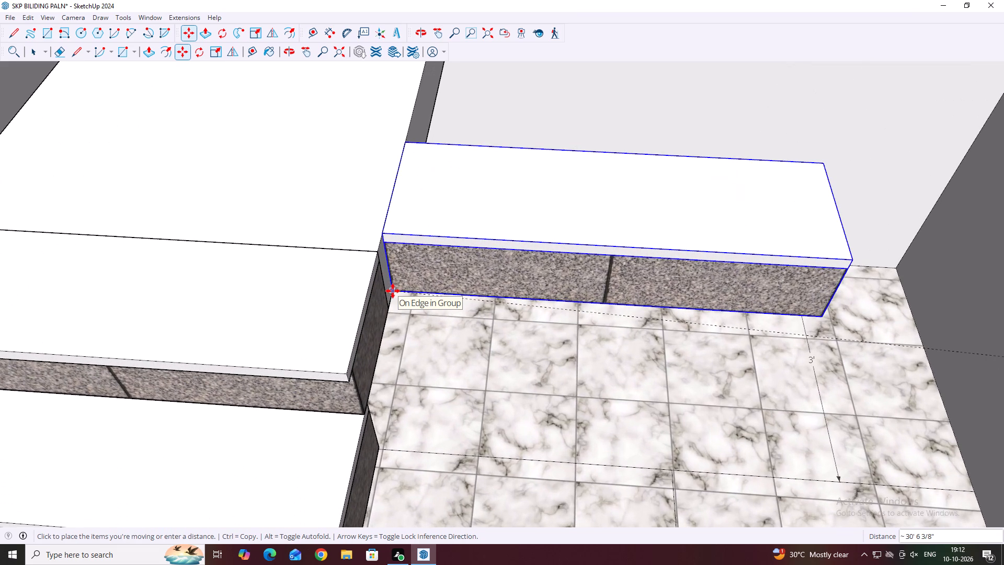
scroll(434, 316, "down", 9)
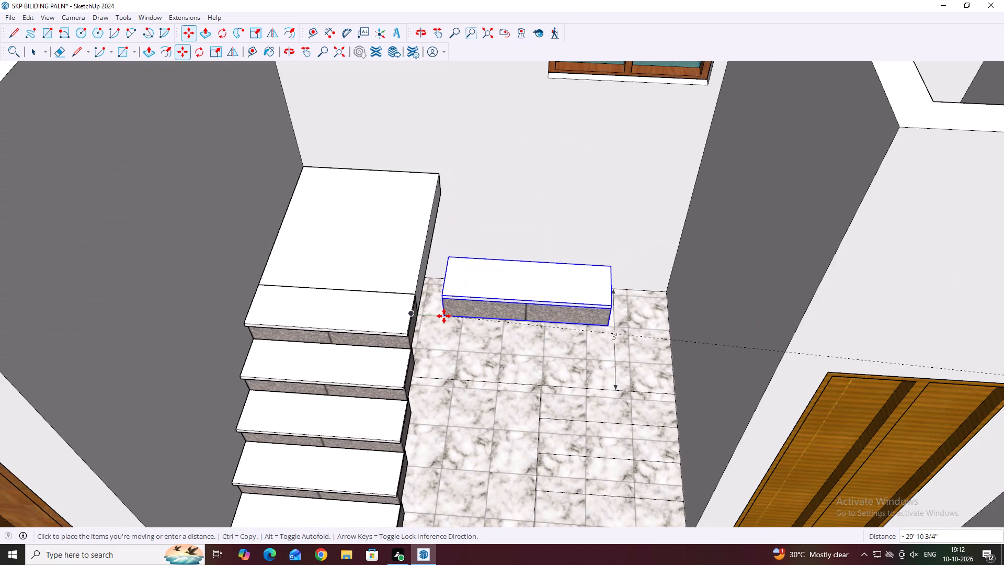
scroll(443, 315, "down", 12)
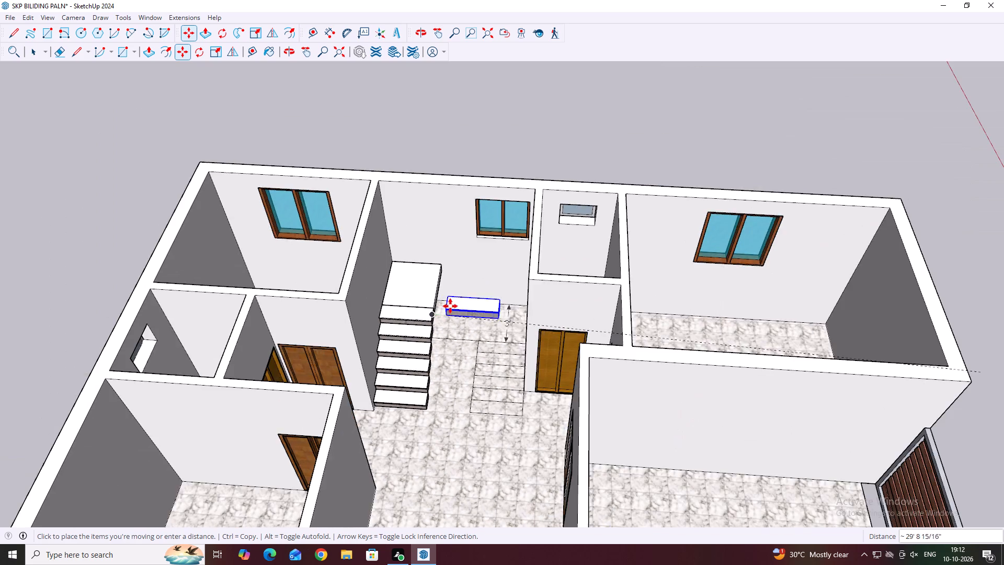
scroll(450, 304, "down", 6)
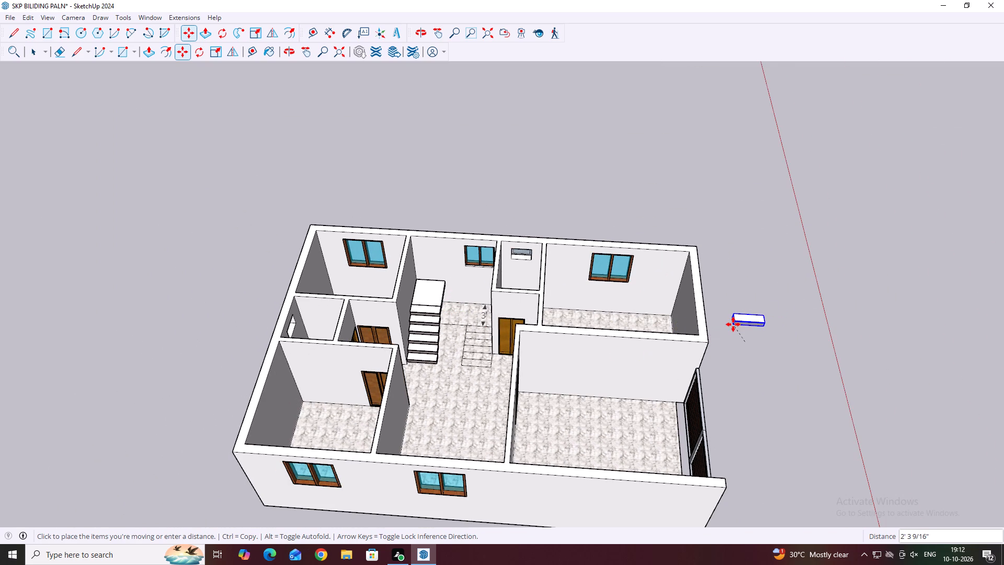
left_click(733, 324)
scroll(764, 321, "up", 8)
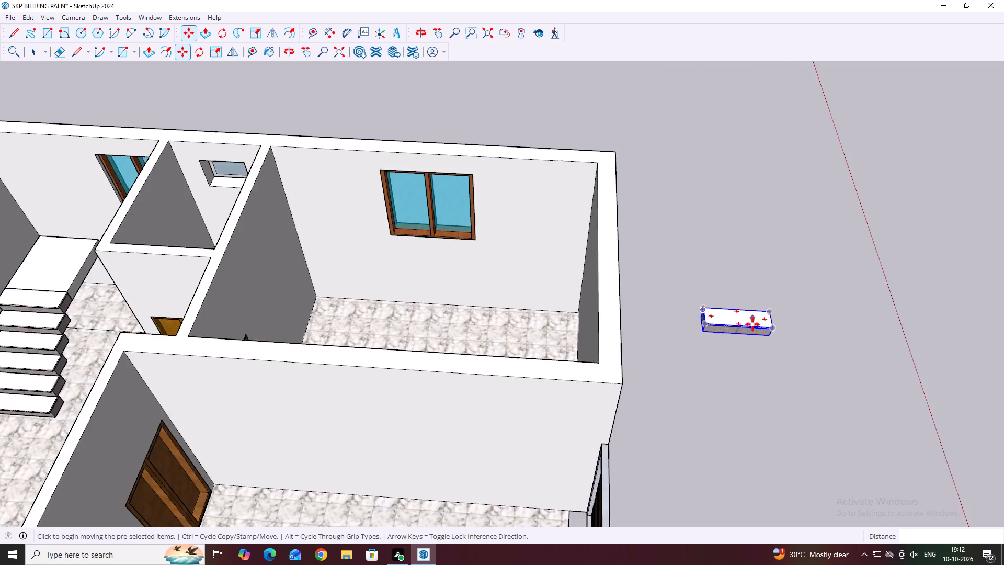
scroll(752, 324, "up", 3)
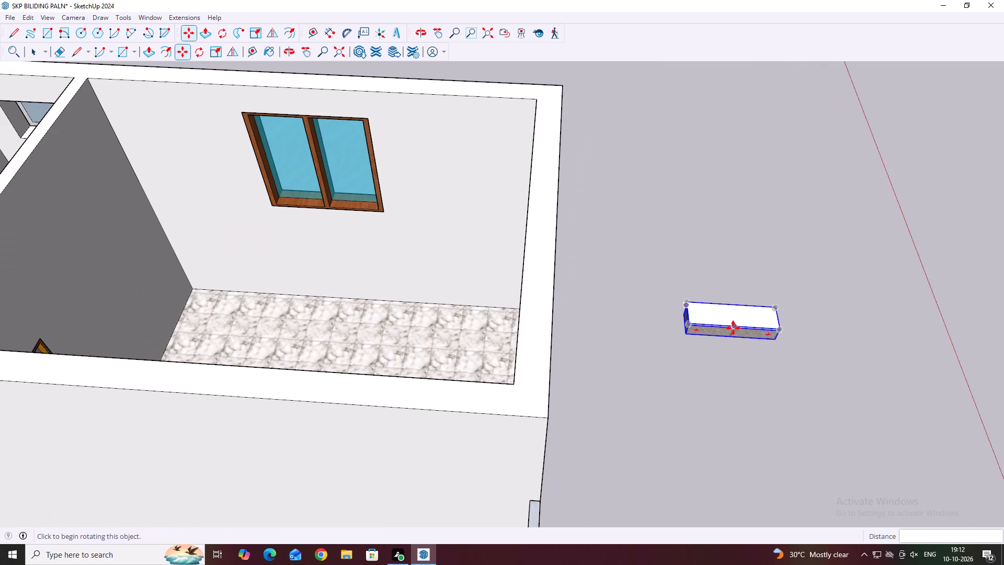
scroll(733, 327, "up", 2)
key("Escape")
key("Escape")
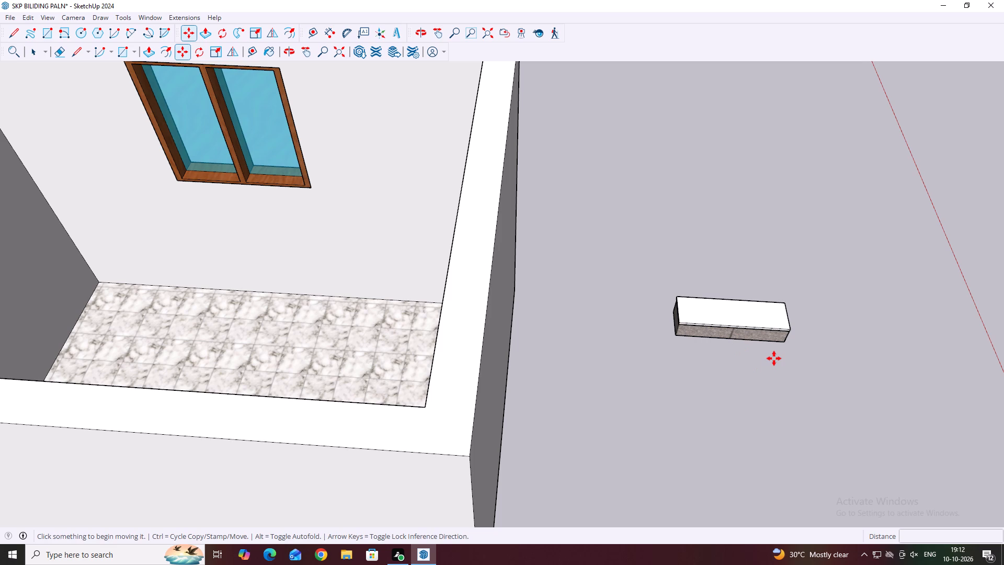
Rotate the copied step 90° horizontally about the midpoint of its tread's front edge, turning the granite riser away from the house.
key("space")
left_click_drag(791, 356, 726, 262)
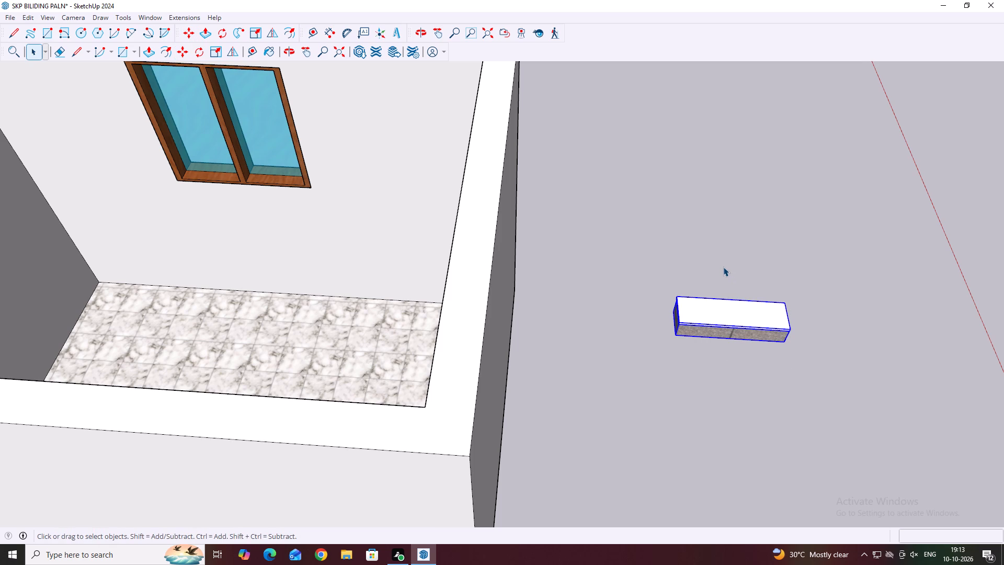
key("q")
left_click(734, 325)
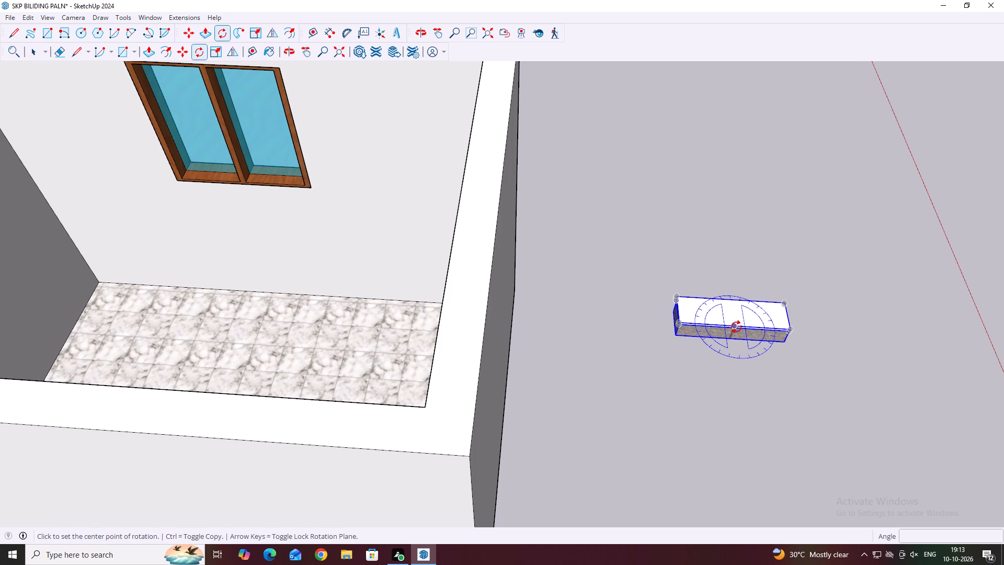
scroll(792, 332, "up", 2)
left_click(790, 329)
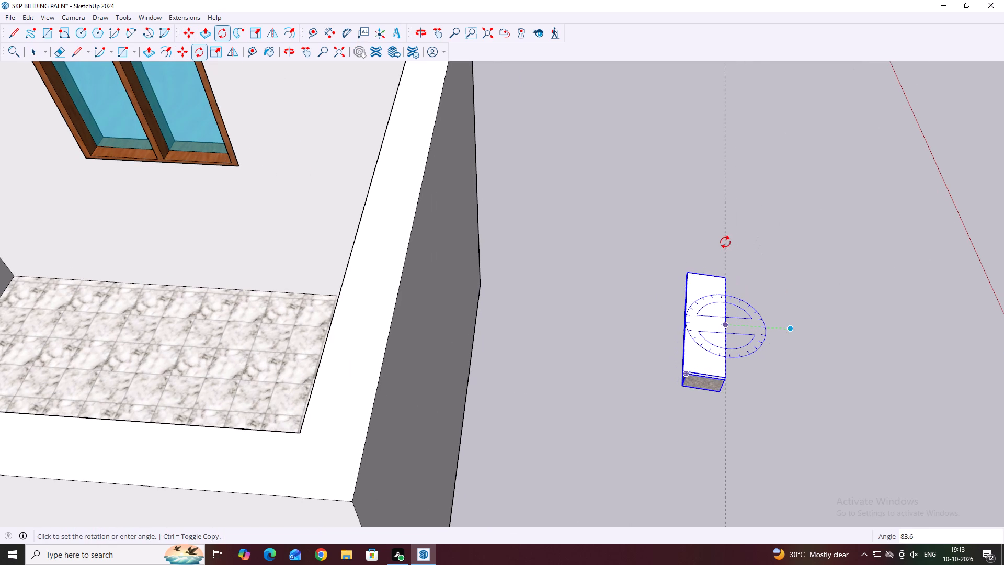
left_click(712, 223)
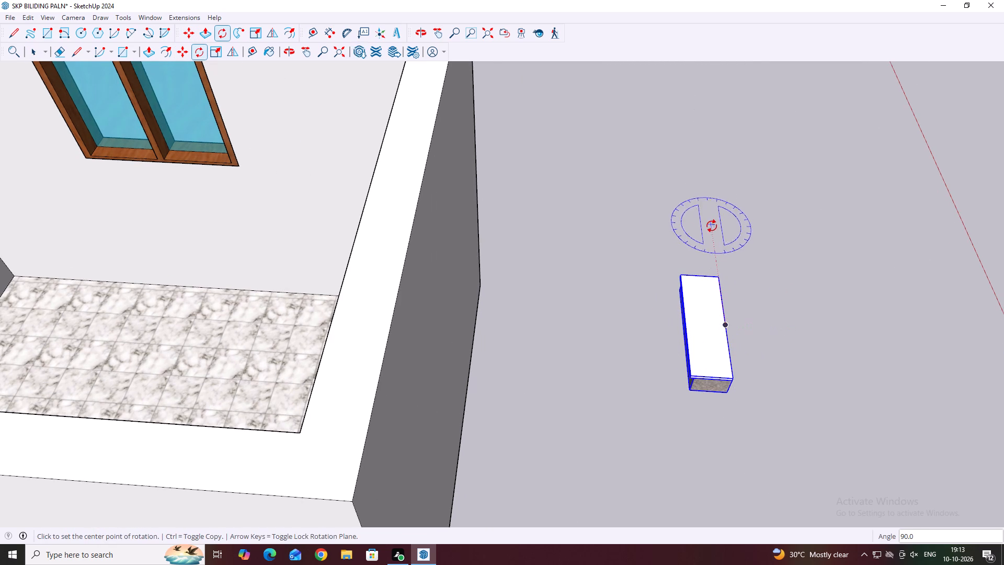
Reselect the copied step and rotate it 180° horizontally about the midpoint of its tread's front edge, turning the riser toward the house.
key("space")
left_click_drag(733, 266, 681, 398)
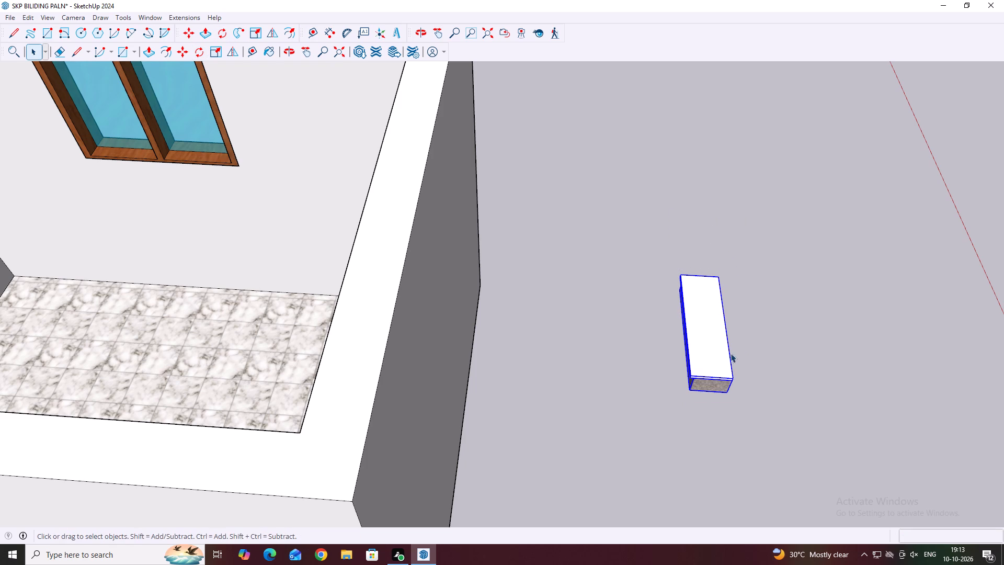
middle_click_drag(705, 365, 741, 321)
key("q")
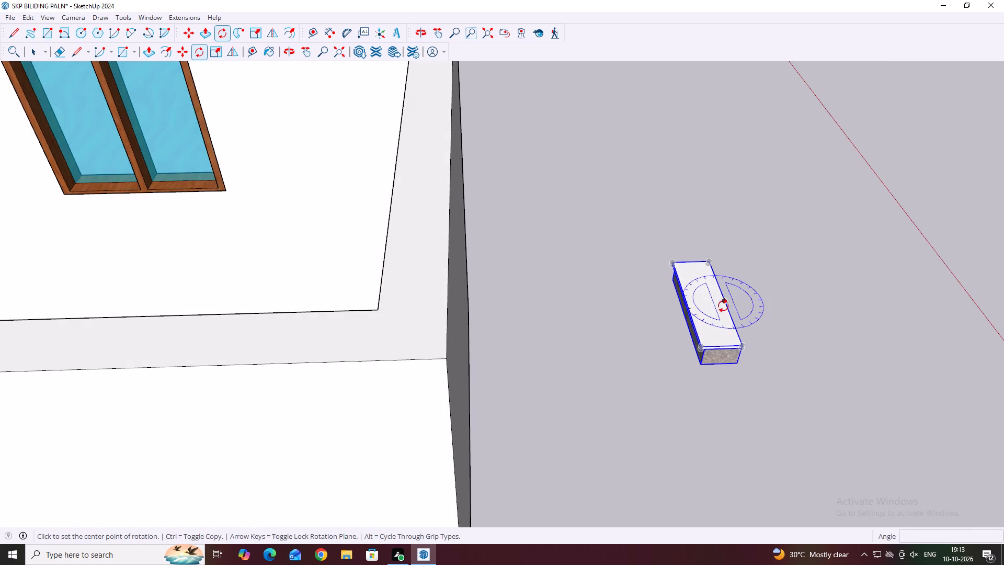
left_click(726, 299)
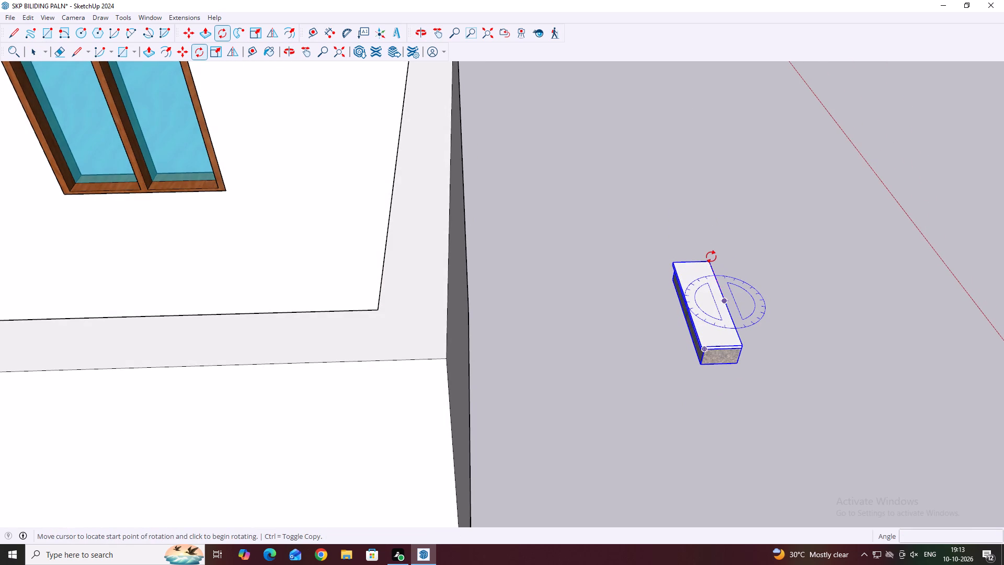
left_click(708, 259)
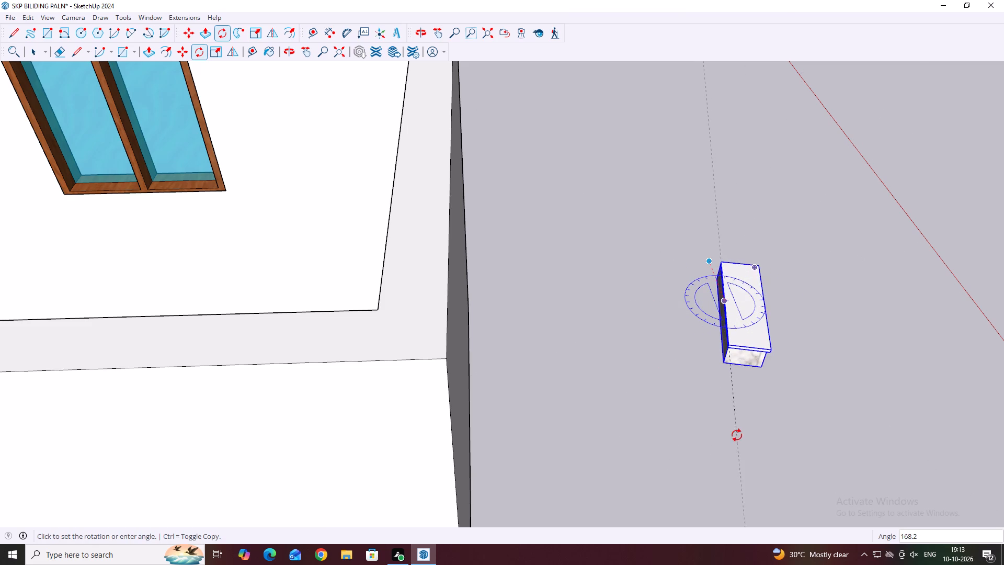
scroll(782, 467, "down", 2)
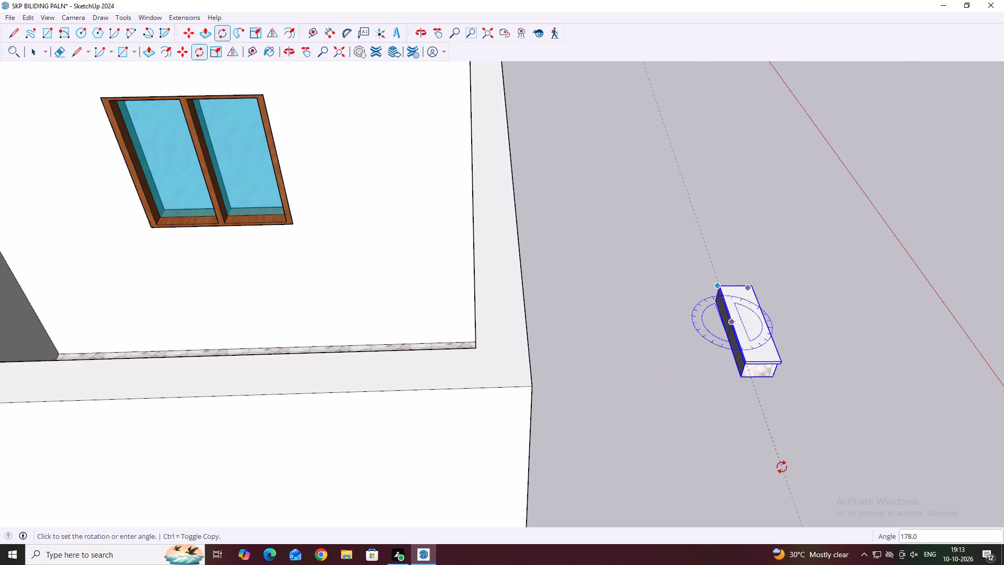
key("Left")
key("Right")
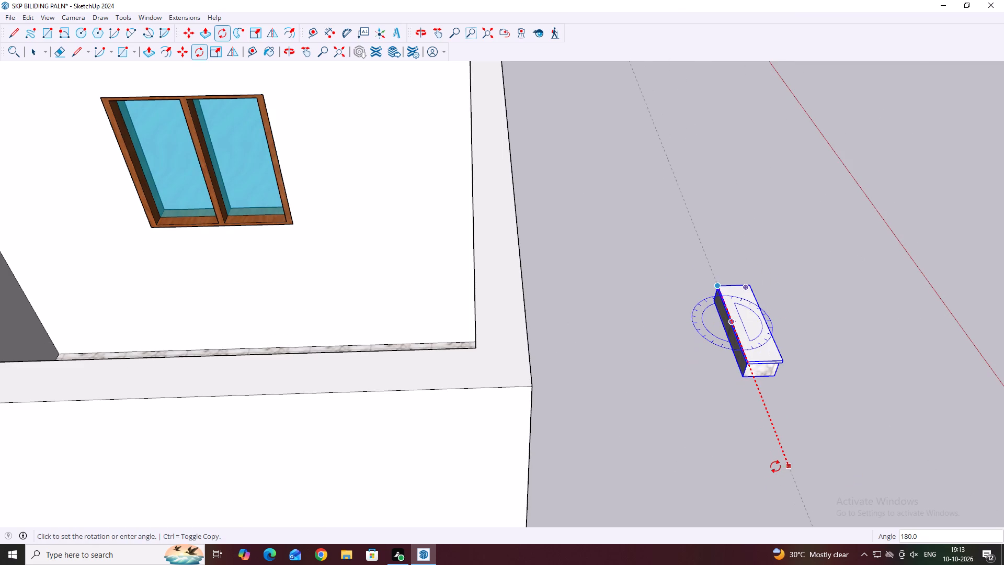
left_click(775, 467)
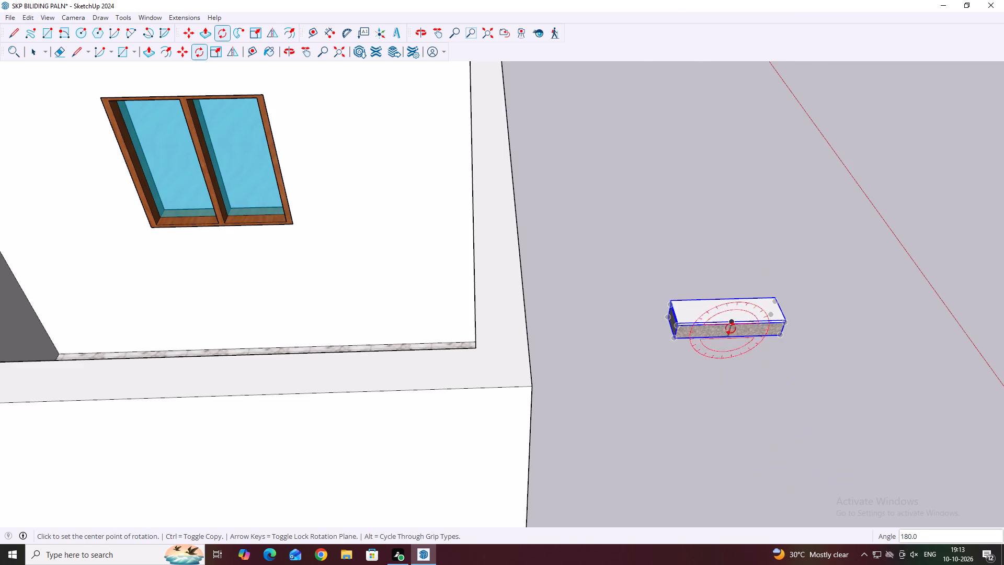
Rotate the copied step 90° horizontally about the midpoint of its tread's front edge so its granite riser faces the house.
scroll(729, 326, "up", 3)
left_click(735, 322)
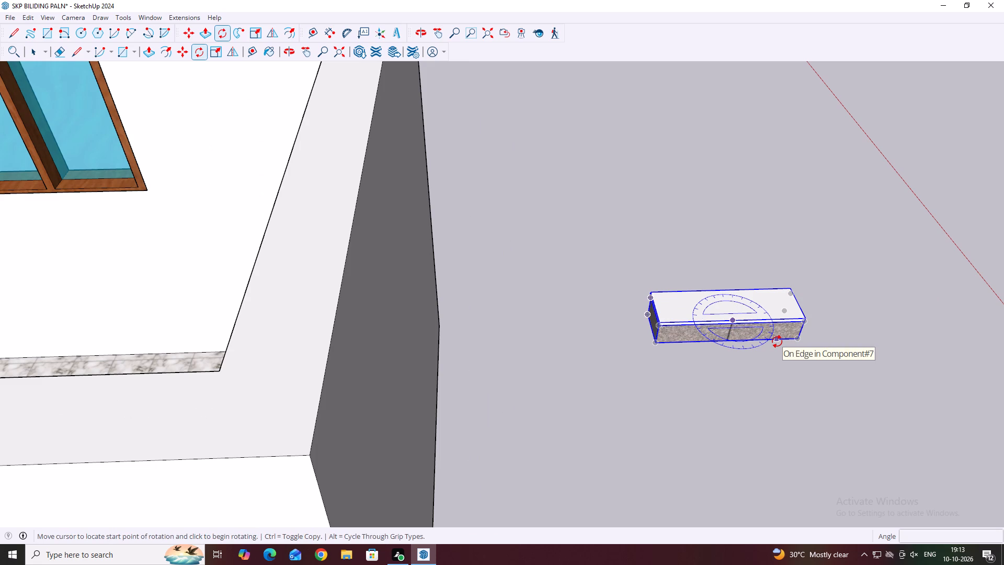
scroll(805, 313, "up", 4)
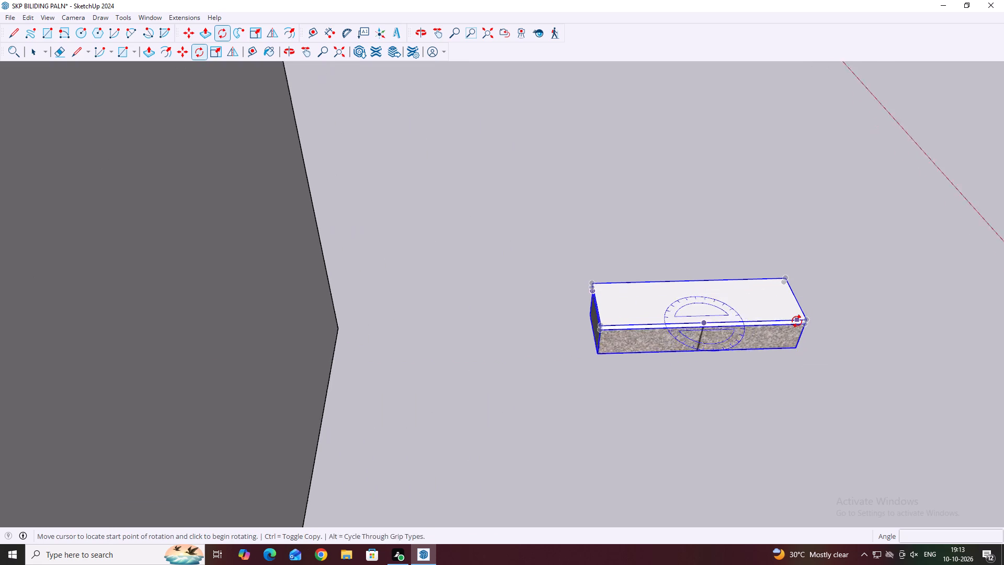
scroll(797, 321, "up", 4)
left_click(804, 320)
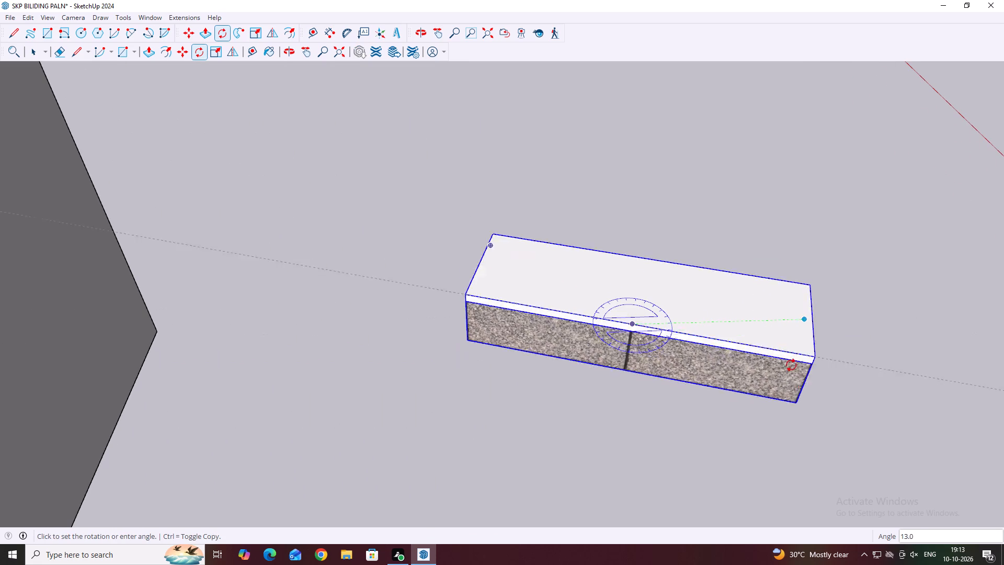
scroll(727, 414, "down", 8)
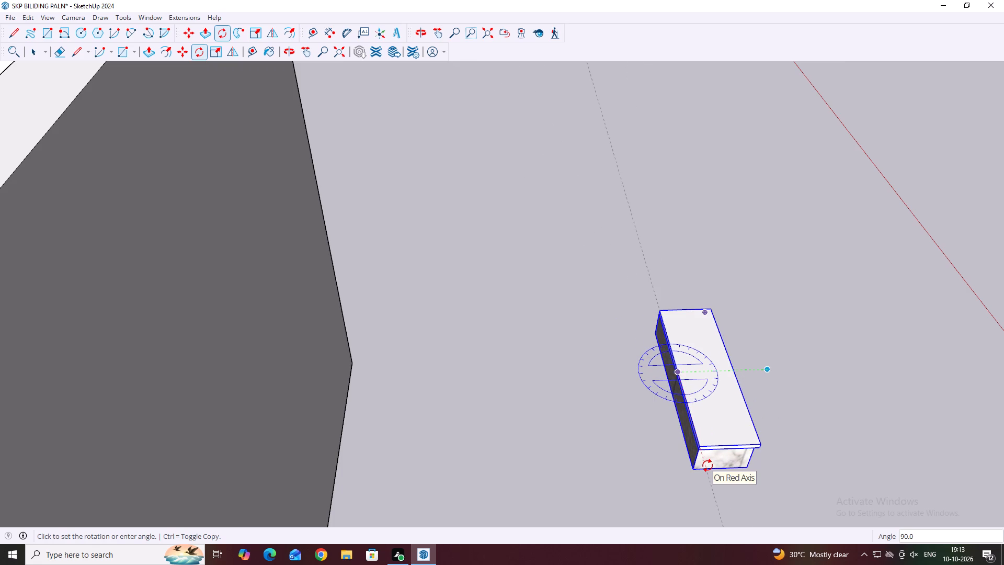
key("Down")
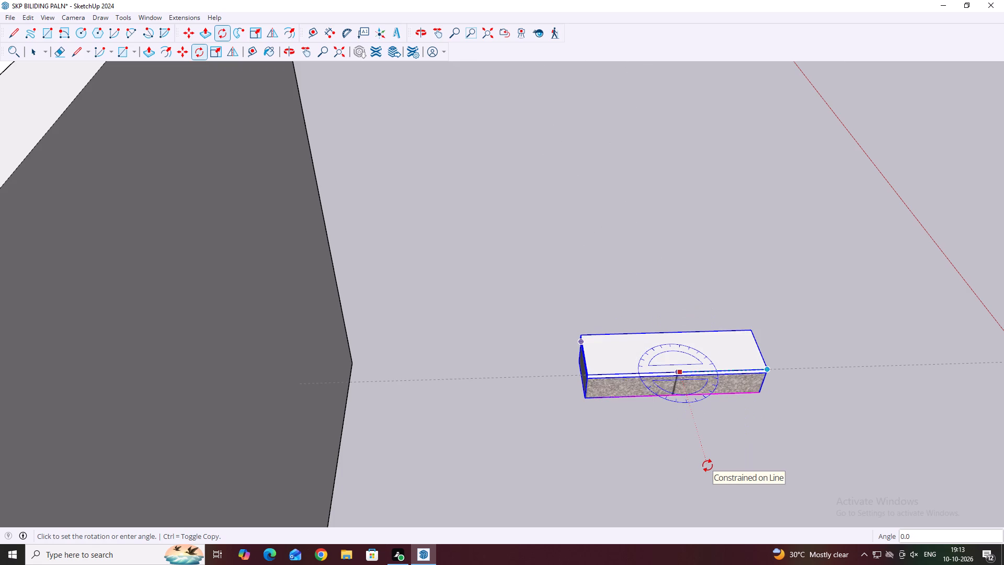
key("Right")
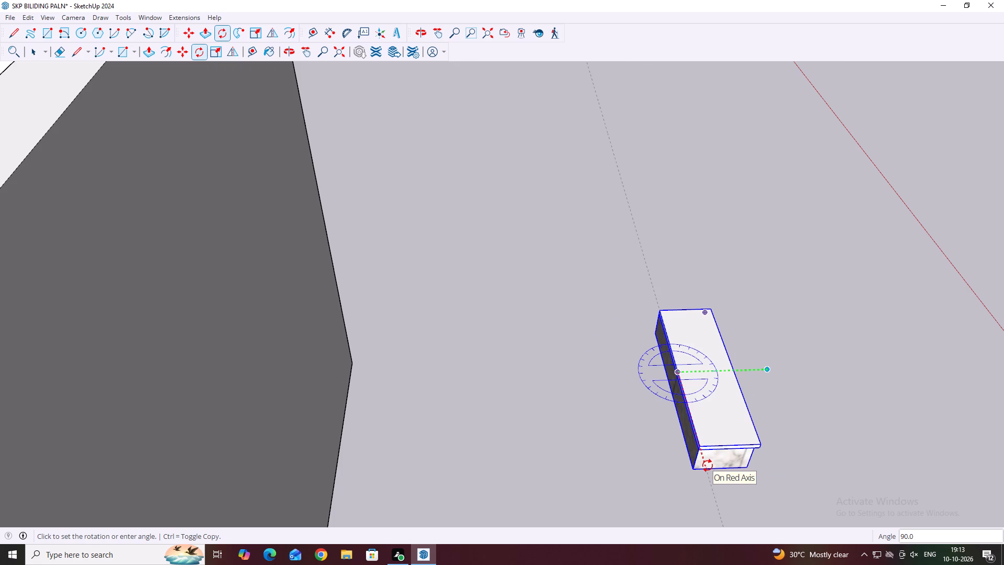
left_click(711, 485)
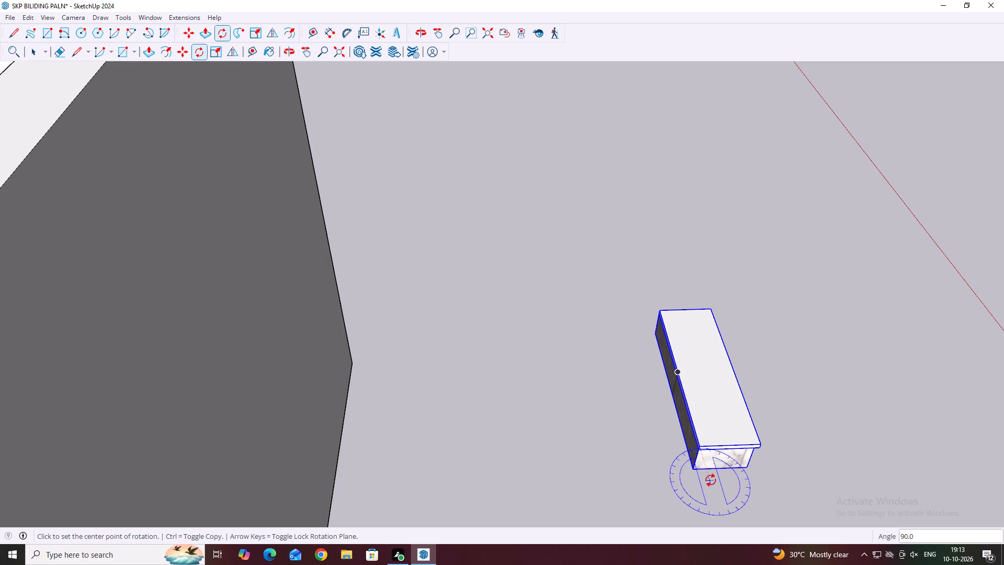
Move the rotated step about 31' 1" into the house, placing its tread's edge midpoint on the midpoint of the landing's open side edge.
key("space")
scroll(667, 338, "down", 4)
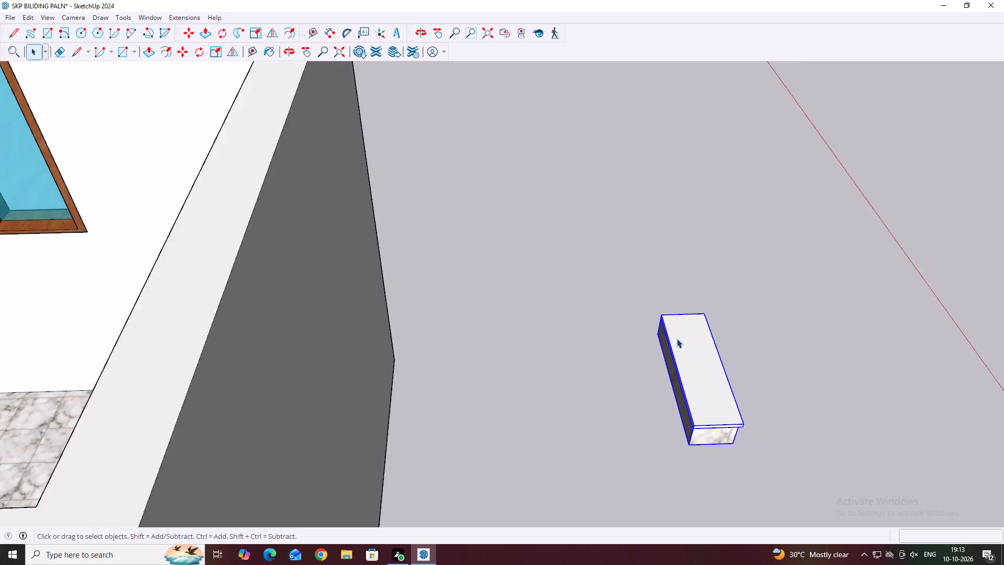
scroll(677, 338, "down", 3)
scroll(610, 243, "down", 6)
middle_click_drag(361, 207, 434, 209)
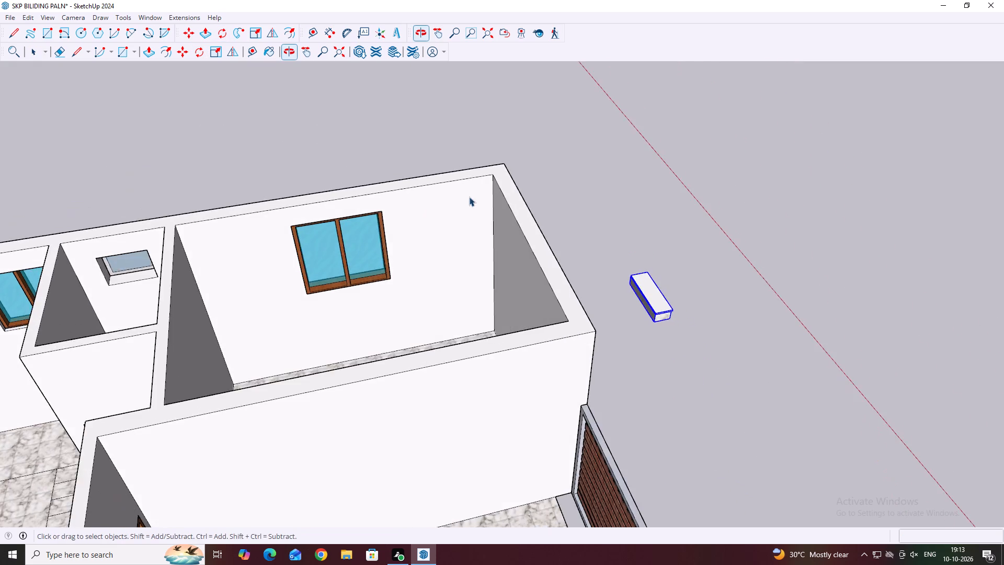
scroll(470, 197, "down", 14)
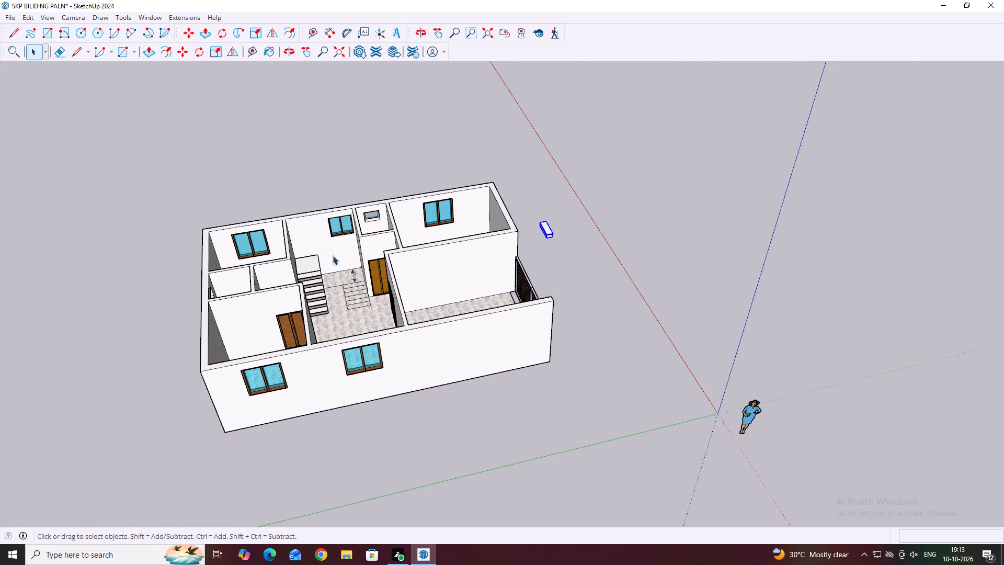
scroll(316, 272, "up", 2)
middle_click_drag(362, 268, 387, 243)
scroll(371, 263, "up", 1)
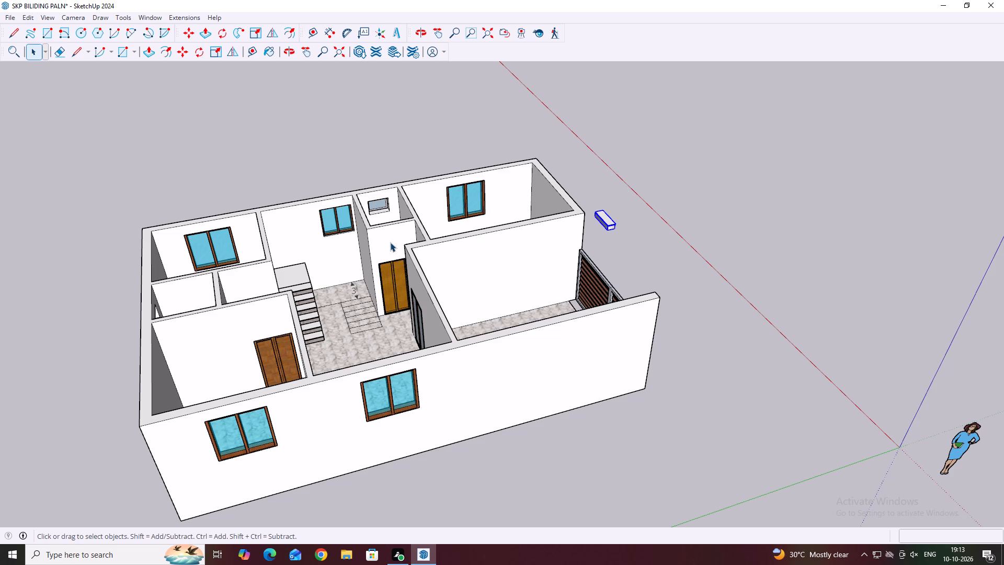
scroll(603, 241, "up", 2)
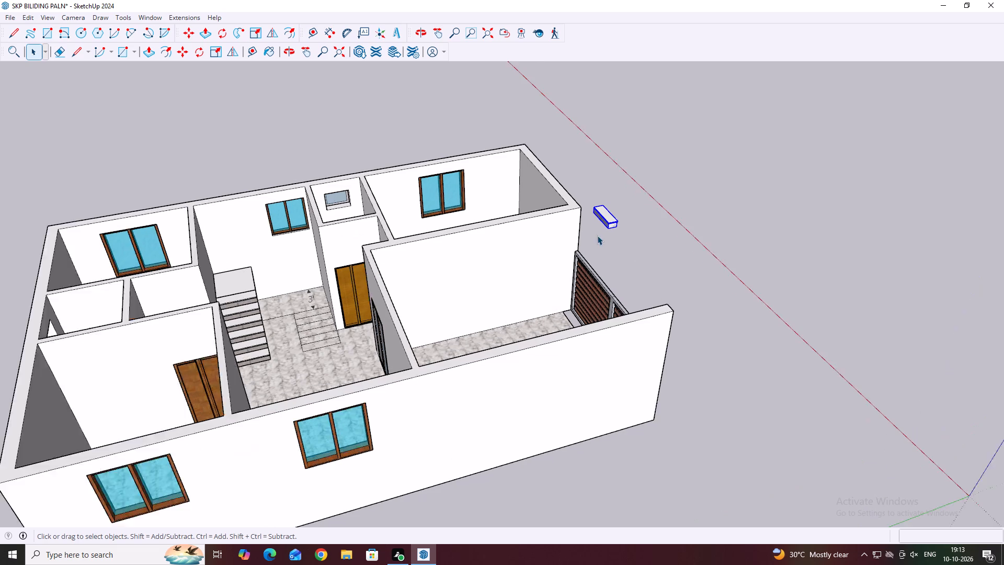
scroll(597, 235, "up", 4)
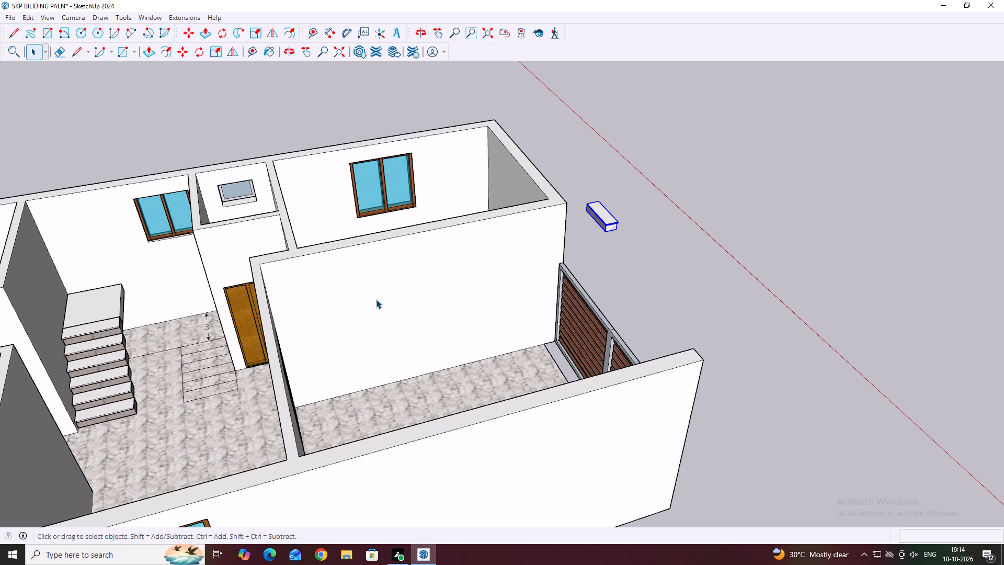
key("m")
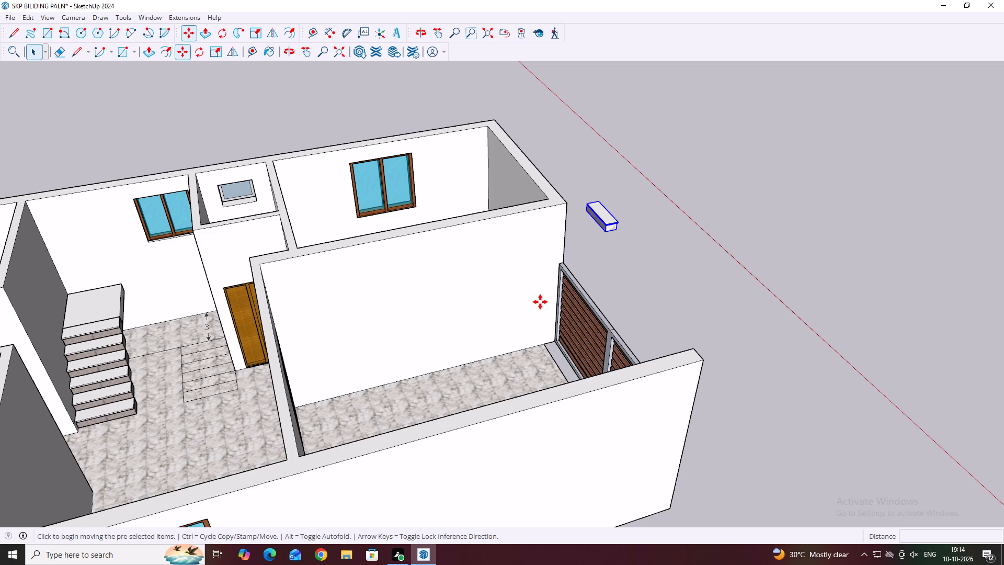
scroll(629, 203, "up", 6)
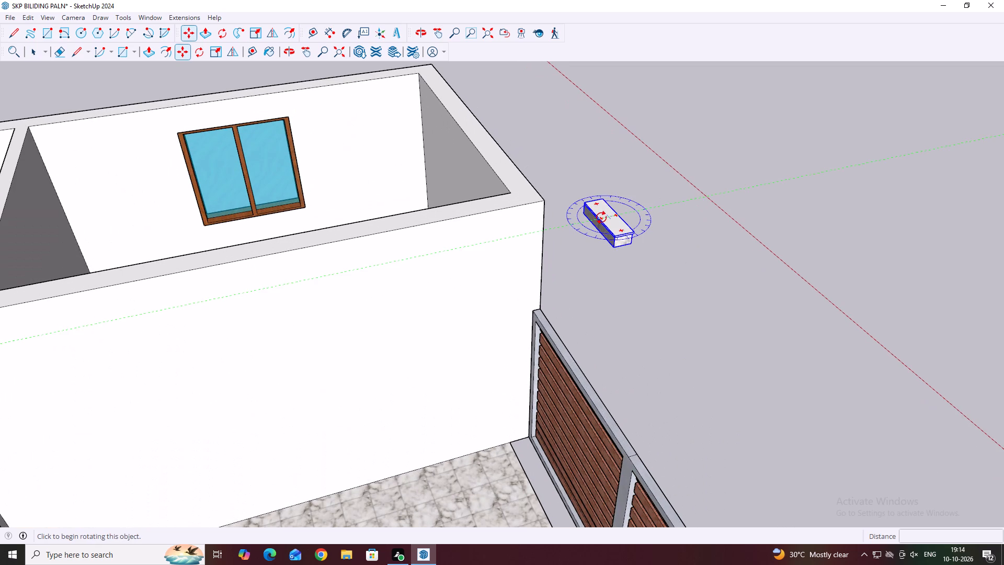
scroll(596, 222, "up", 3)
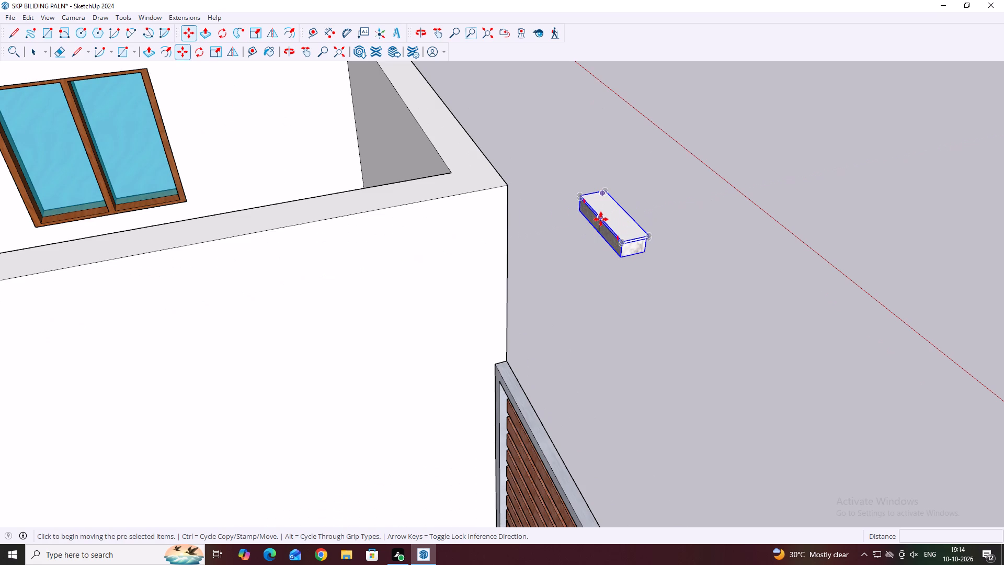
key("m")
left_click(602, 220)
scroll(637, 196, "down", 4)
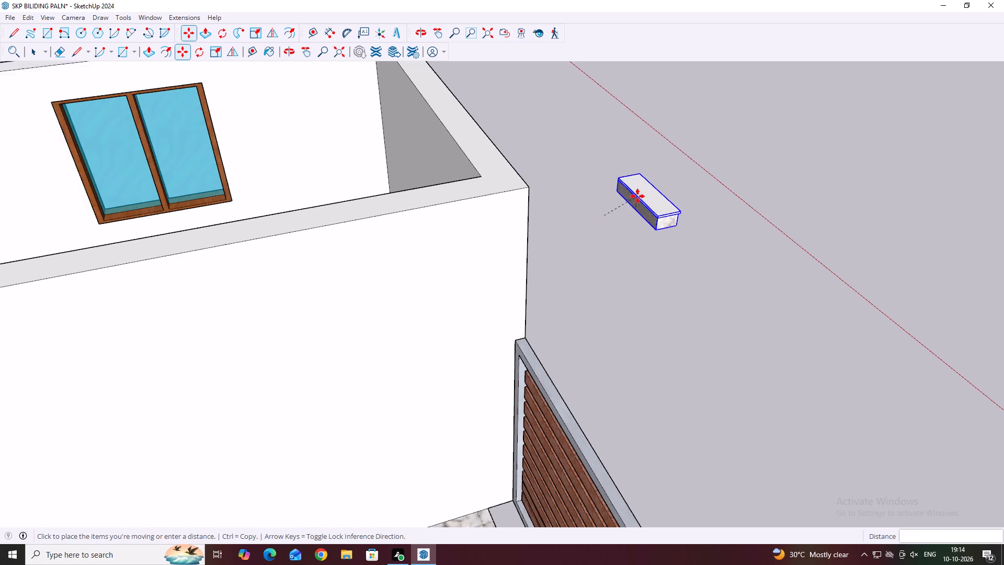
scroll(637, 196, "down", 9)
scroll(360, 259, "up", 10)
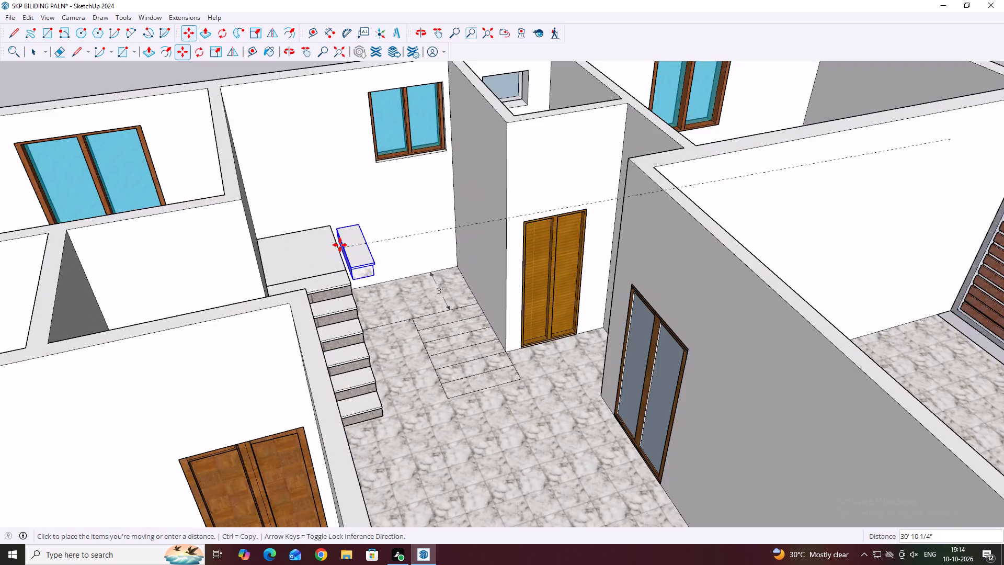
scroll(340, 245, "up", 6)
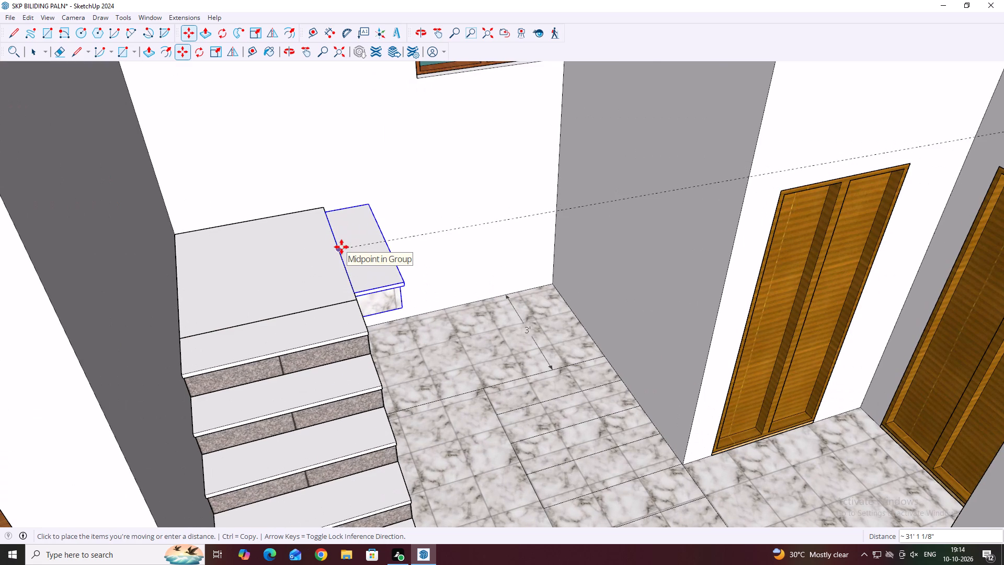
scroll(341, 247, "up", 7)
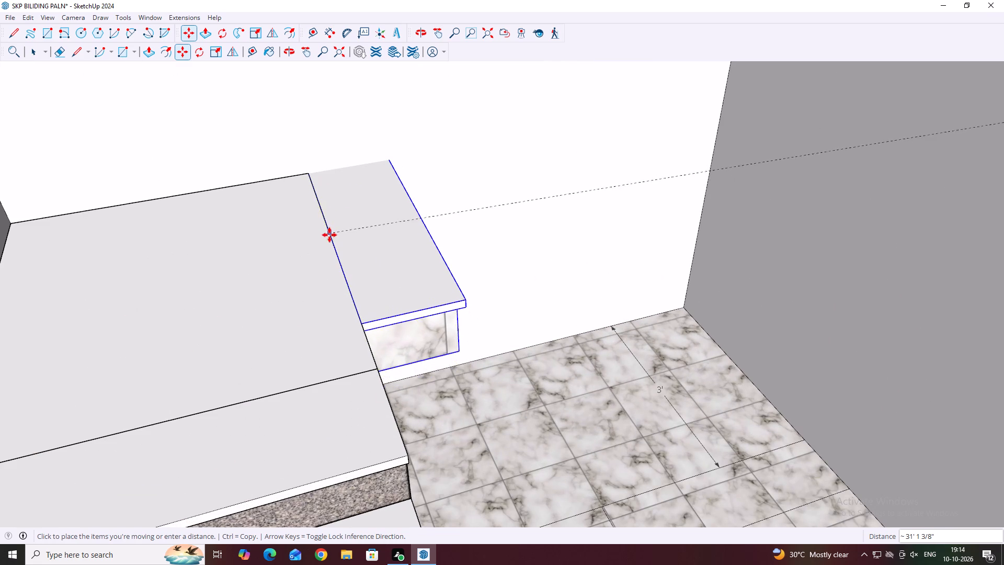
left_click(337, 259)
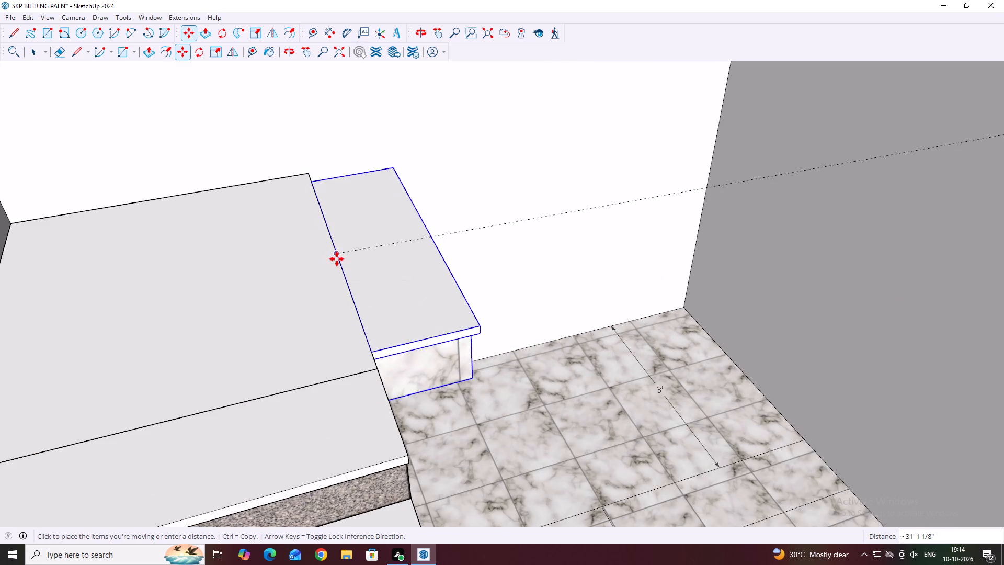
Move the step 2 1/2" along the landing's edge so its tread corner meets the landing's corner at the window wall, and clear the selection.
key("space")
scroll(393, 246, "up", 3)
middle_click_drag(441, 240, 355, 209)
scroll(364, 243, "down", 3)
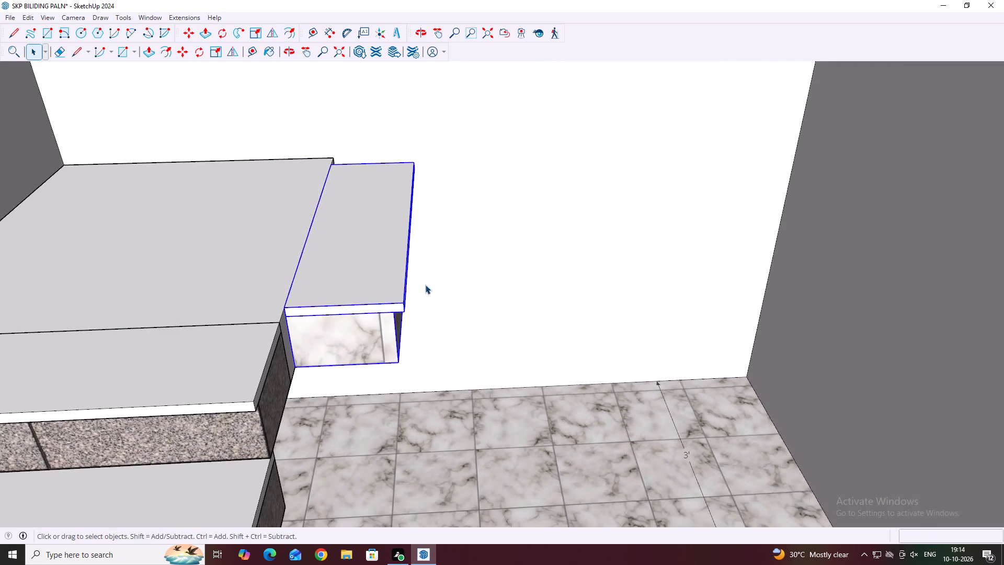
middle_click_drag(413, 284, 226, 276)
scroll(398, 220, "up", 3)
middle_click_drag(430, 189, 433, 218)
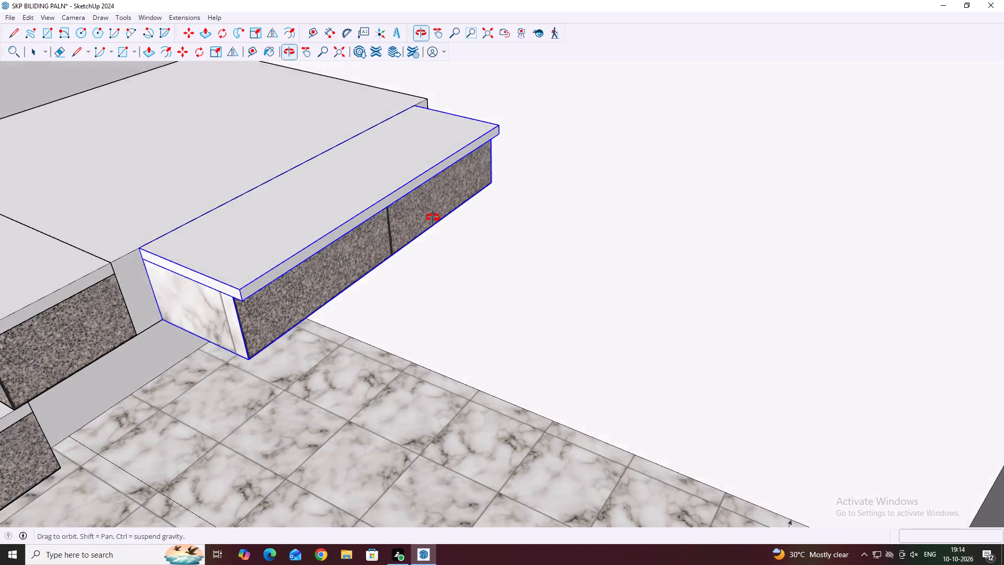
middle_click_drag(433, 218, 418, 245)
middle_click_drag(443, 136, 386, 208)
middle_click_drag(473, 146, 371, 221)
scroll(371, 222, "down", 4)
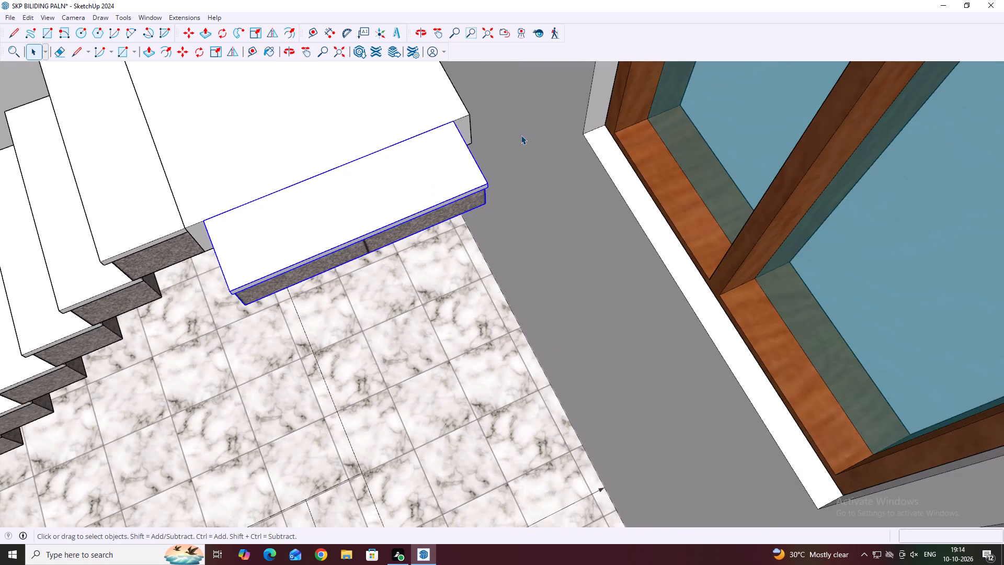
middle_click_drag(520, 133, 419, 150)
scroll(484, 142, "up", 3)
key("m")
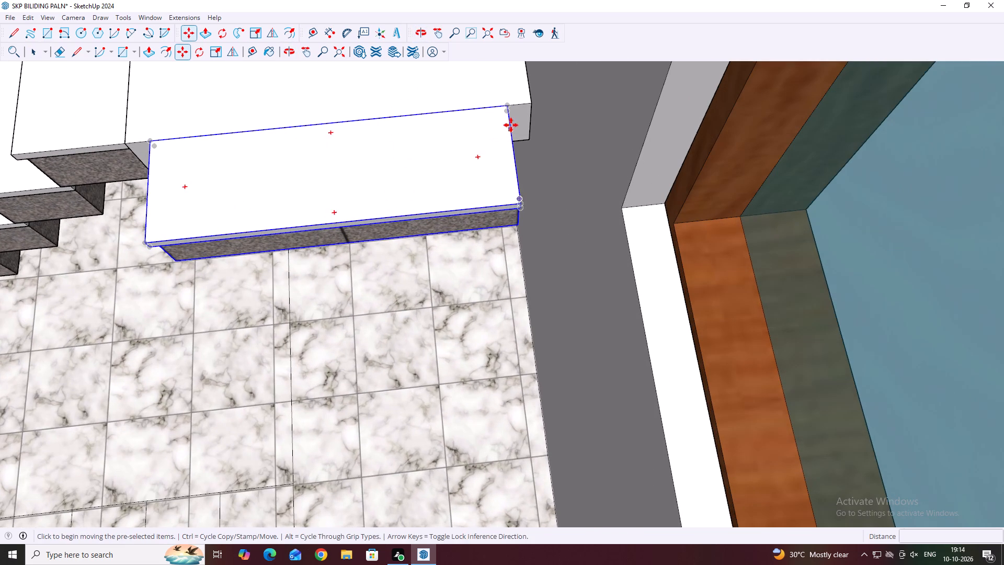
scroll(510, 101, "up", 5)
left_click(506, 106)
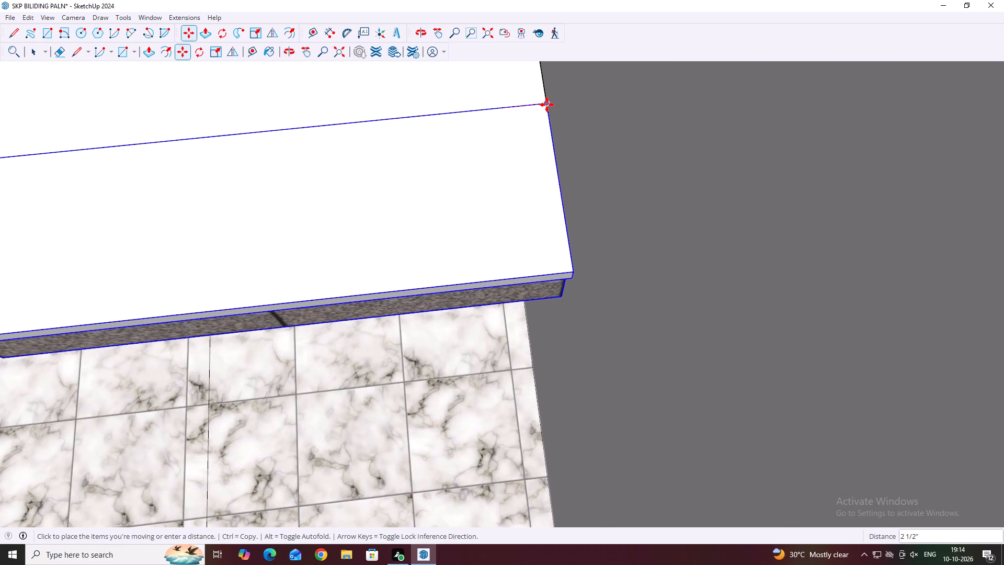
left_click(547, 105)
middle_click_drag(535, 193, 541, 133)
middle_click_drag(520, 315, 565, 198)
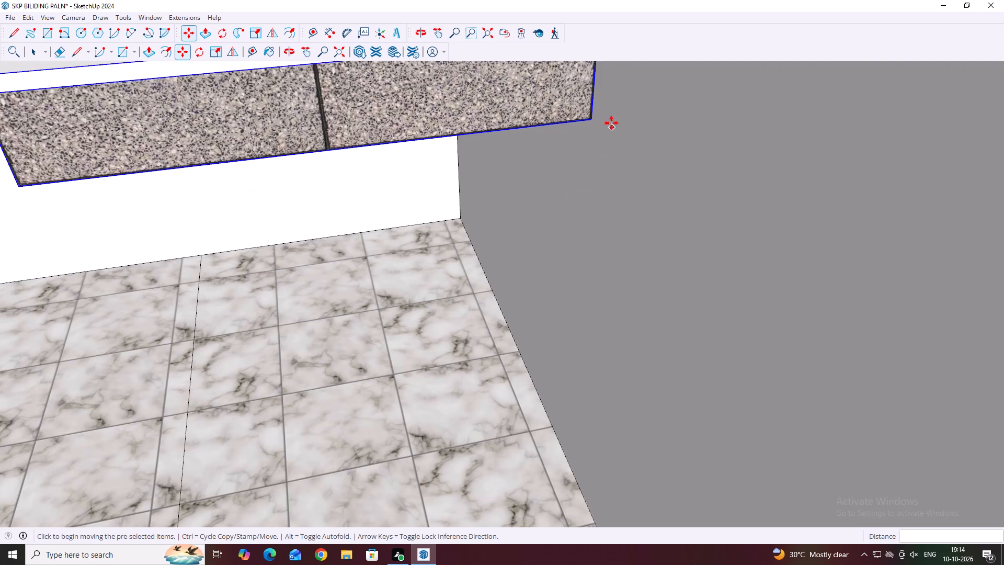
scroll(606, 113, "up", 2)
scroll(610, 146, "down", 20)
scroll(610, 146, "down", 20)
scroll(610, 146, "down", 6)
key("Escape")
key("space")
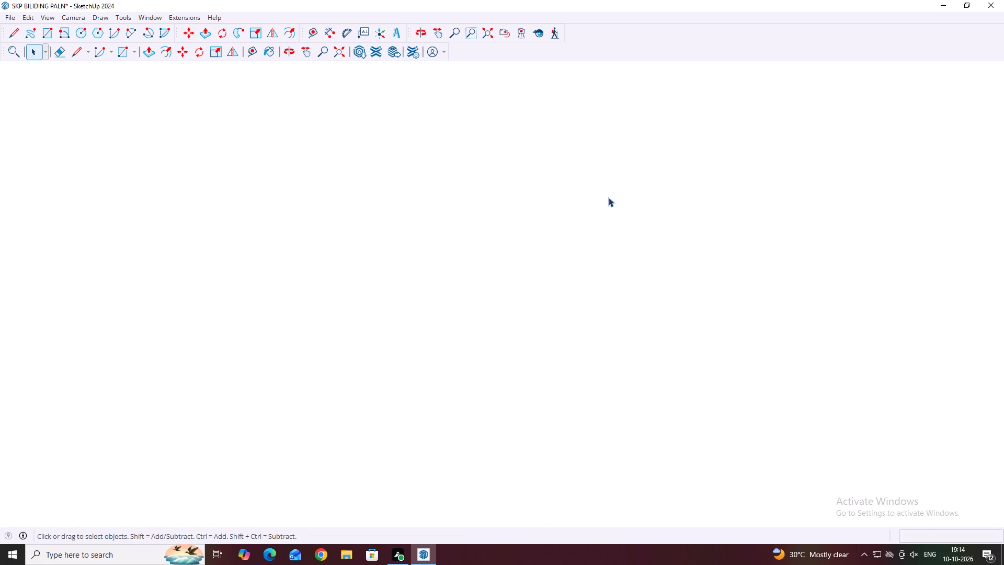
Select the tread and riser of the step beside the landing and copy them by the riser's bottom inner corner about 3' 3" beyond and below it.
scroll(608, 197, "down", 20)
scroll(608, 197, "down", 20)
scroll(608, 197, "down", 18)
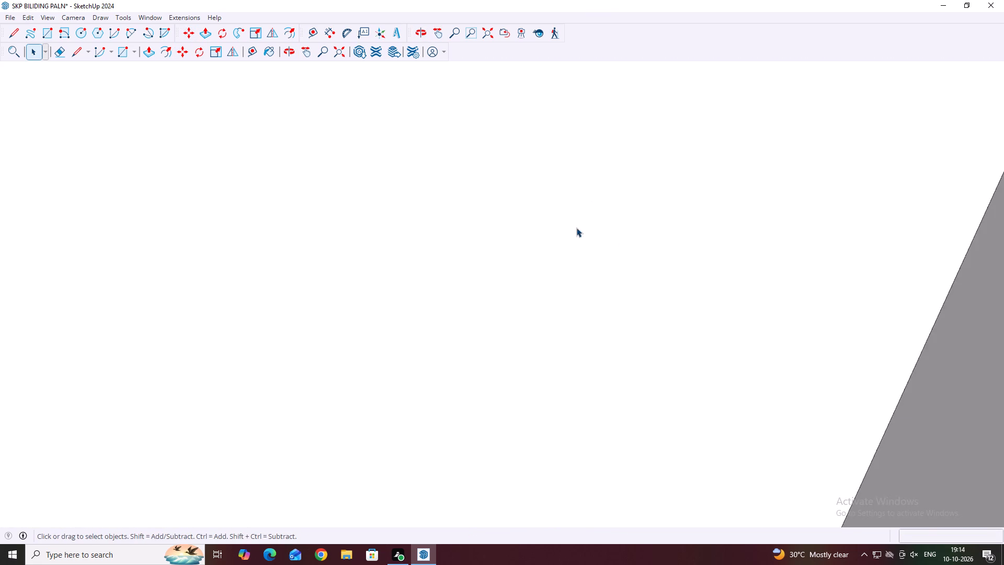
scroll(576, 228, "down", 20)
scroll(576, 228, "down", 20)
scroll(576, 228, "down", 18)
middle_click(574, 236)
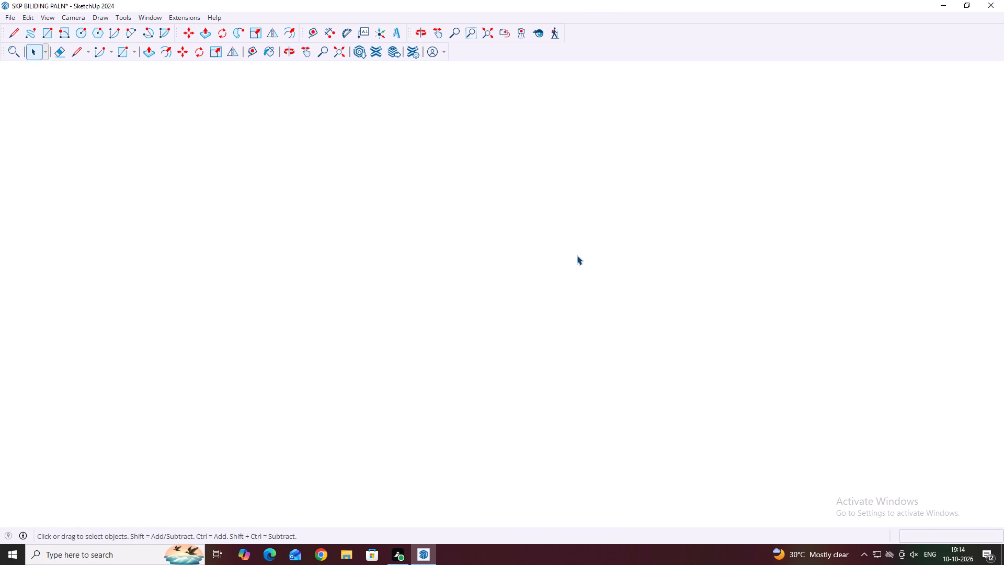
scroll(577, 255, "down", 20)
scroll(577, 255, "down", 20)
scroll(577, 255, "down", 18)
middle_click(574, 230)
middle_click(565, 236)
middle_click(563, 246)
middle_click(564, 241)
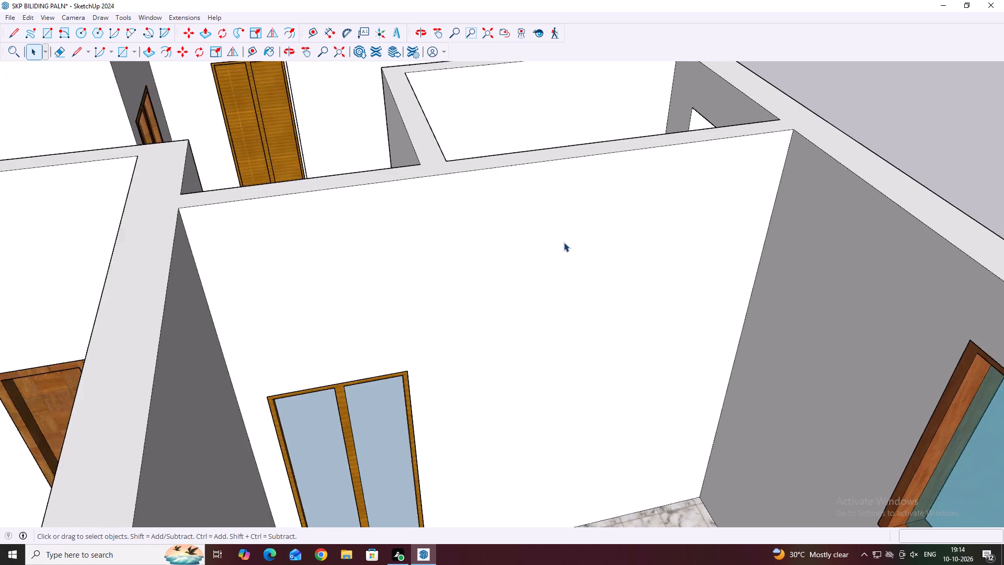
scroll(564, 242, "down", 13)
middle_click(563, 235)
middle_click_drag(516, 178, 536, 195)
middle_click_drag(464, 160, 505, 176)
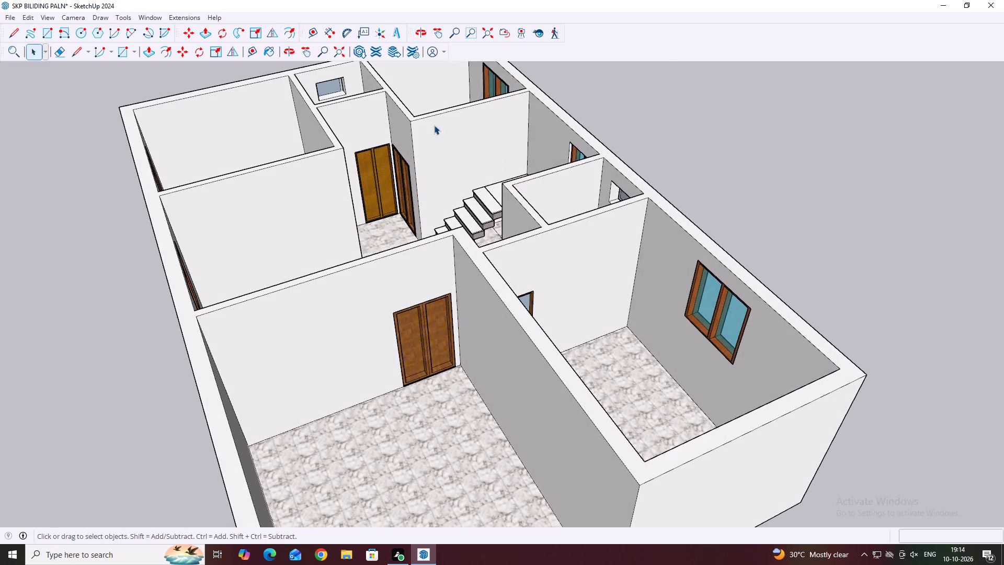
middle_click_drag(440, 131, 528, 183)
scroll(461, 198, "up", 10)
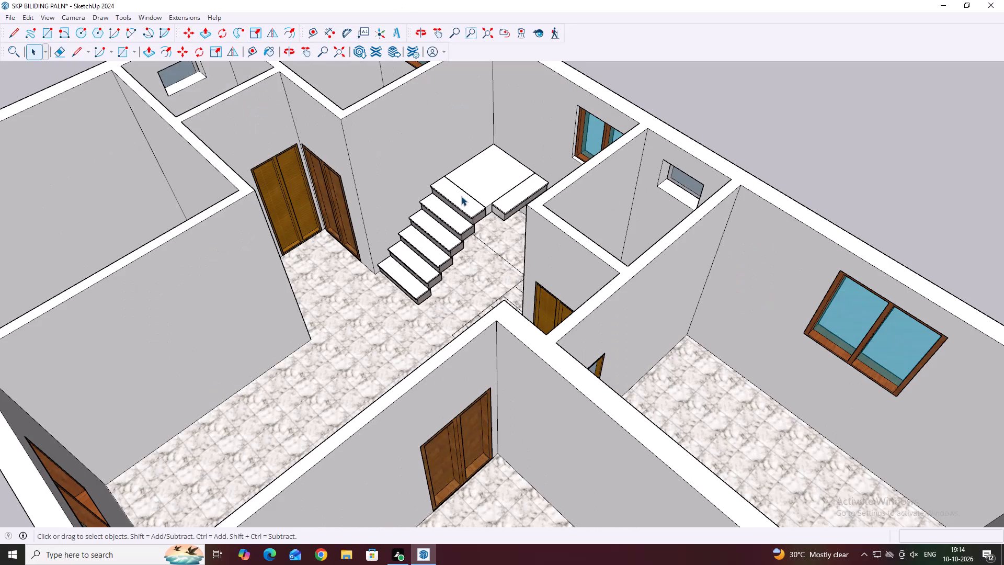
scroll(461, 196, "up", 12)
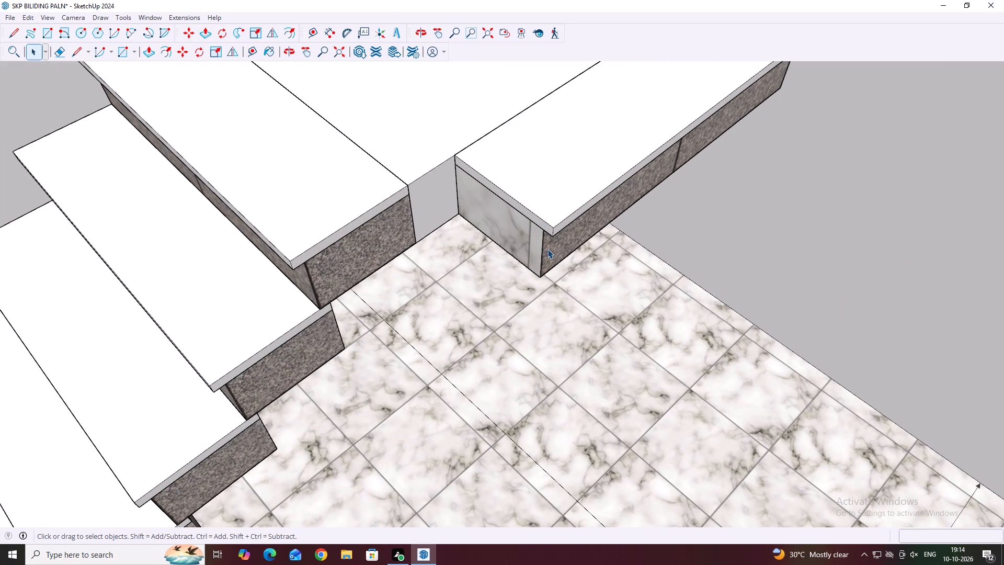
left_click_drag(547, 249, 540, 191)
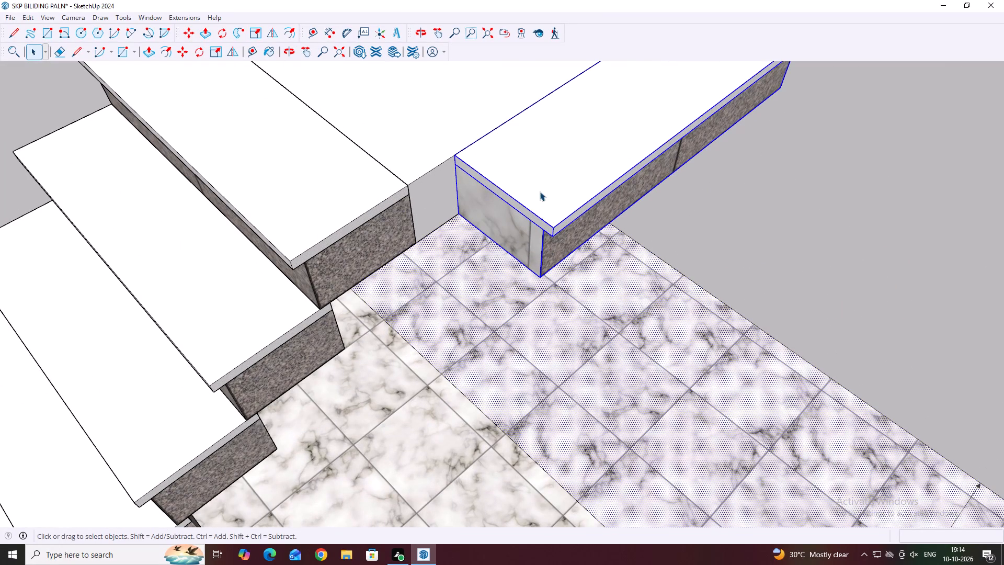
key("Escape")
left_click(551, 209)
scroll(538, 225, "up", 3)
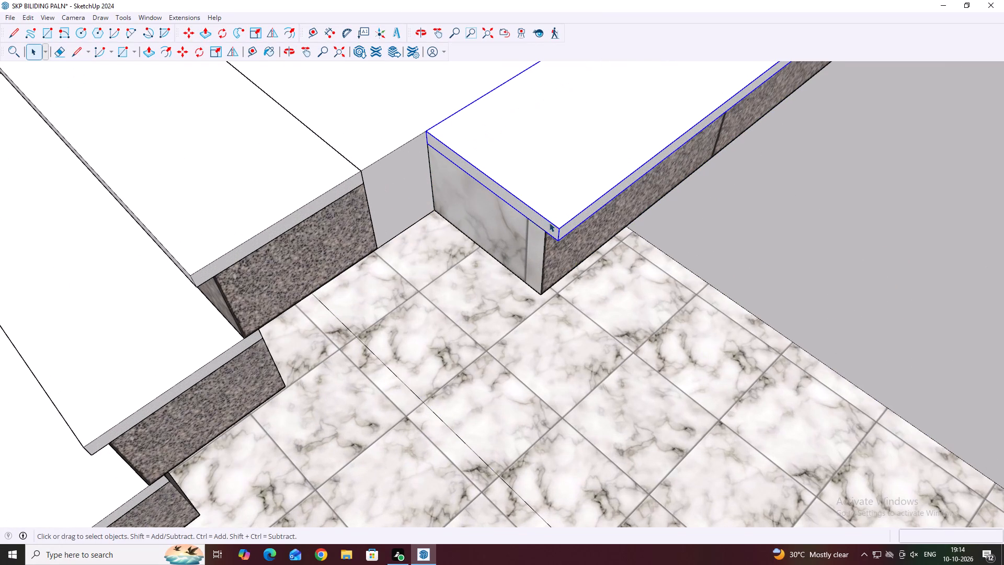
left_click(541, 244, "shift")
scroll(544, 252, "down", 6)
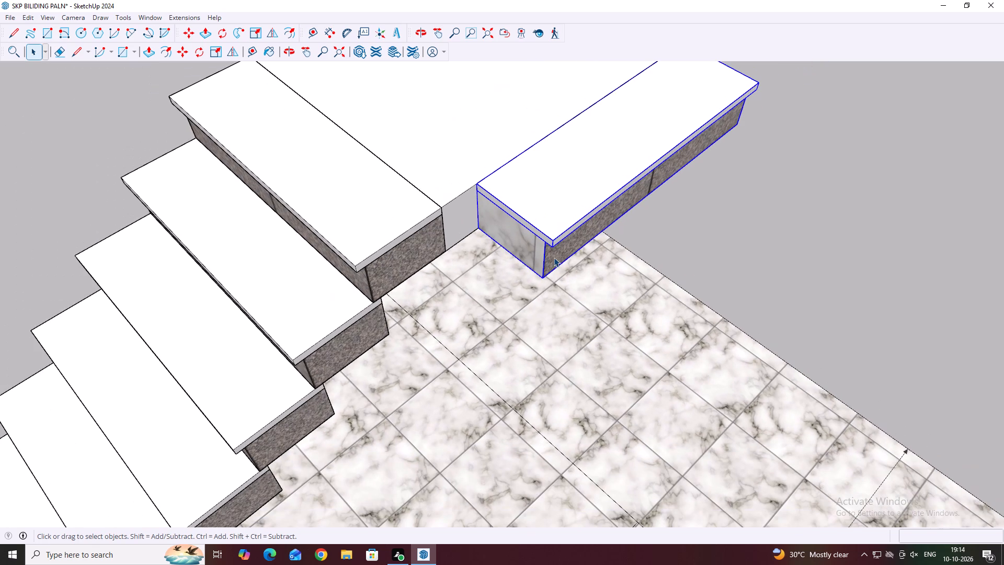
key("m")
scroll(485, 243, "up", 2)
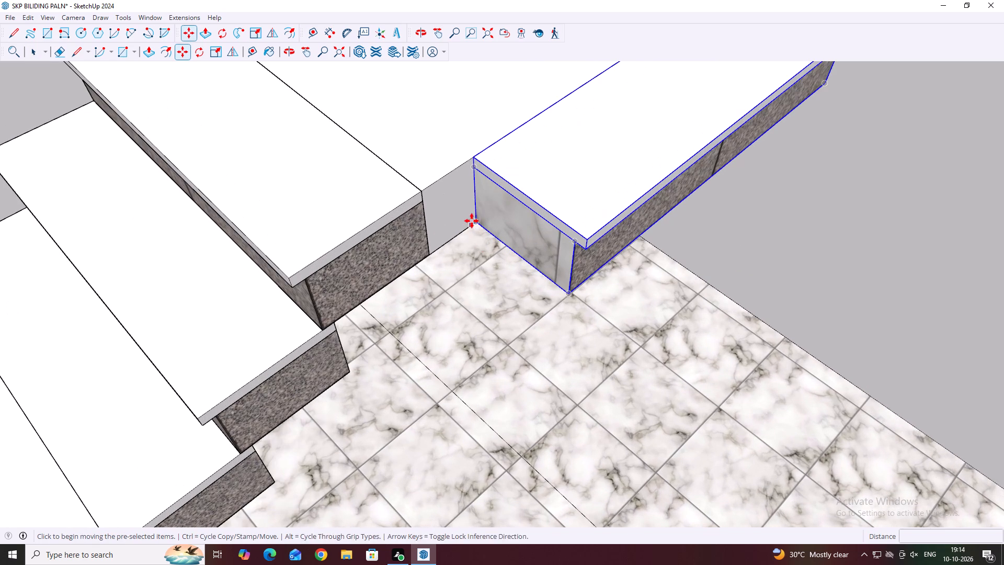
left_click(475, 222)
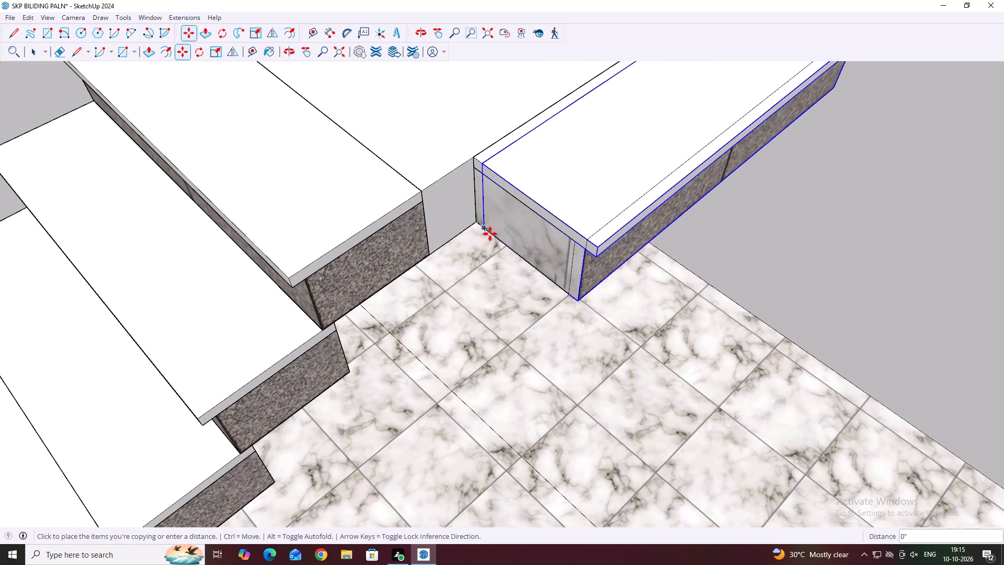
scroll(549, 323, "up", 2)
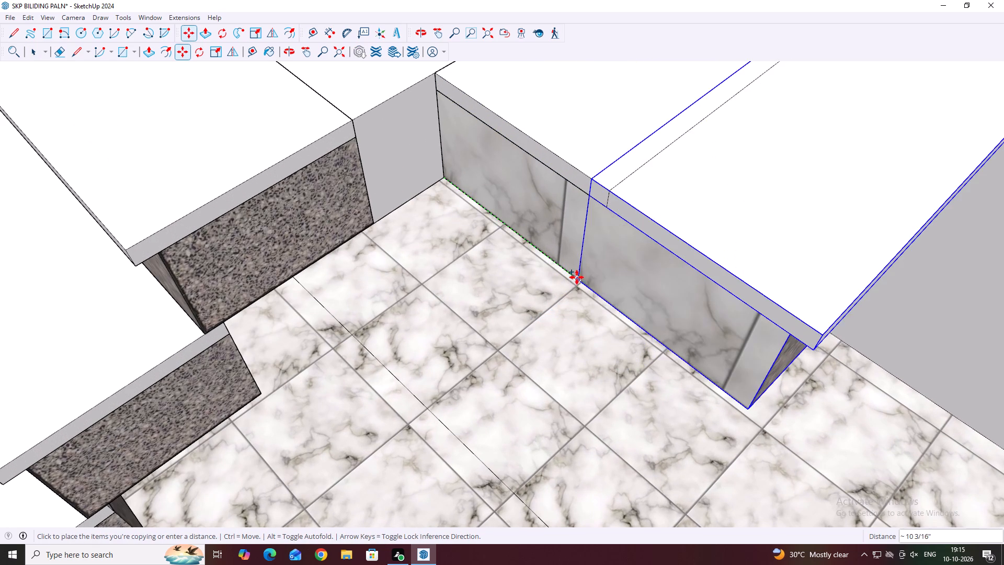
scroll(563, 308, "up", 1)
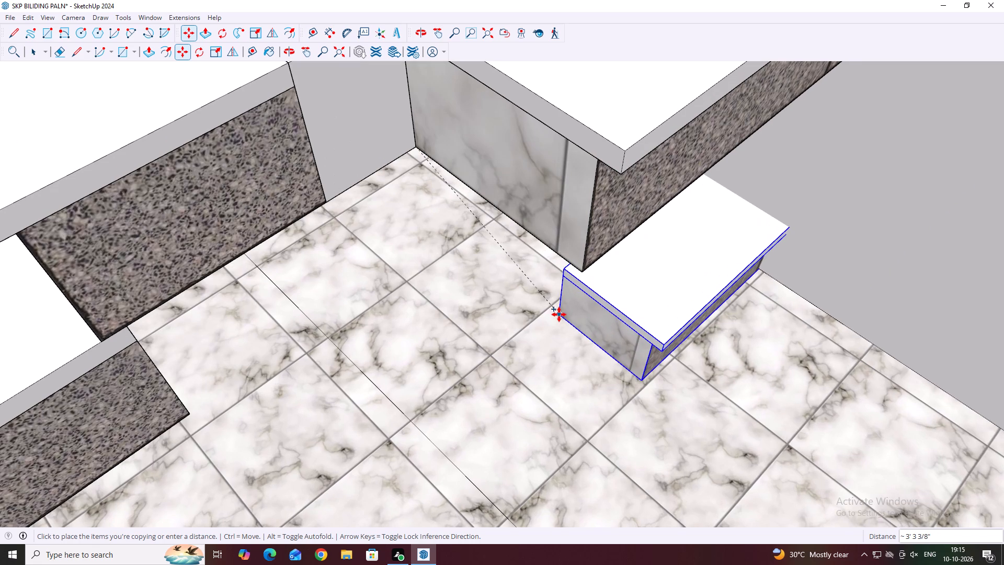
left_click(559, 314)
middle_click_drag(559, 276, 588, 309)
scroll(586, 303, "up", 3)
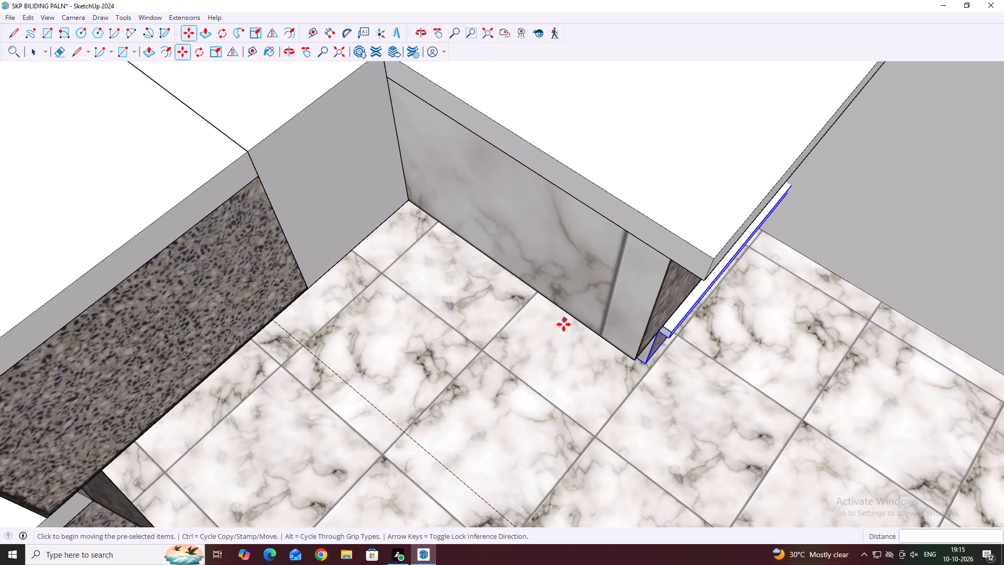
Move the copied step out over the floor beside the stairs and raise it vertically about 2' 5" toward the step beside the landing.
middle_click_drag(564, 325, 643, 227)
left_click(527, 291)
scroll(582, 304, "down", 11)
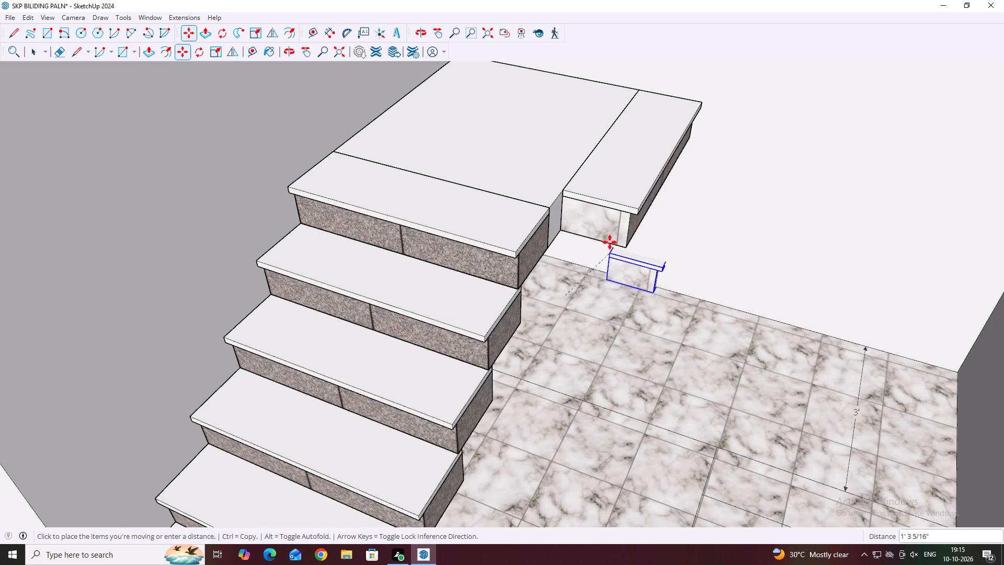
left_click(582, 326)
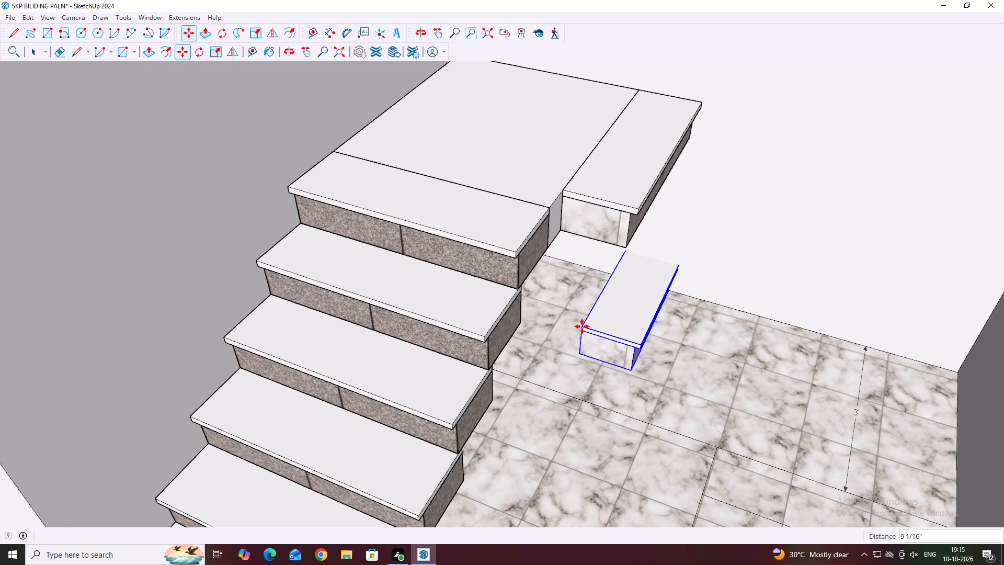
scroll(614, 340, "up", 9)
left_click(650, 350)
scroll(631, 304, "down", 6)
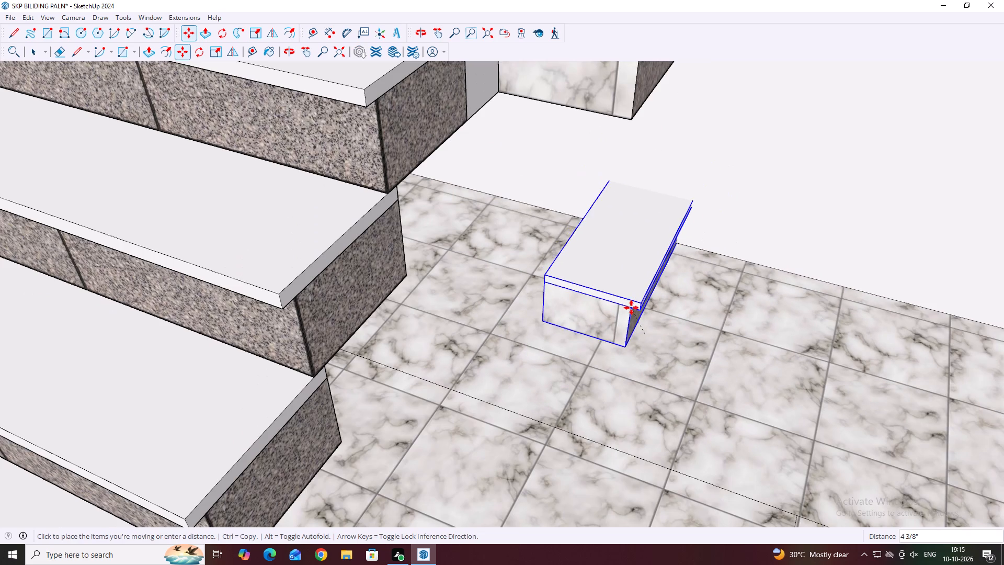
key("Right")
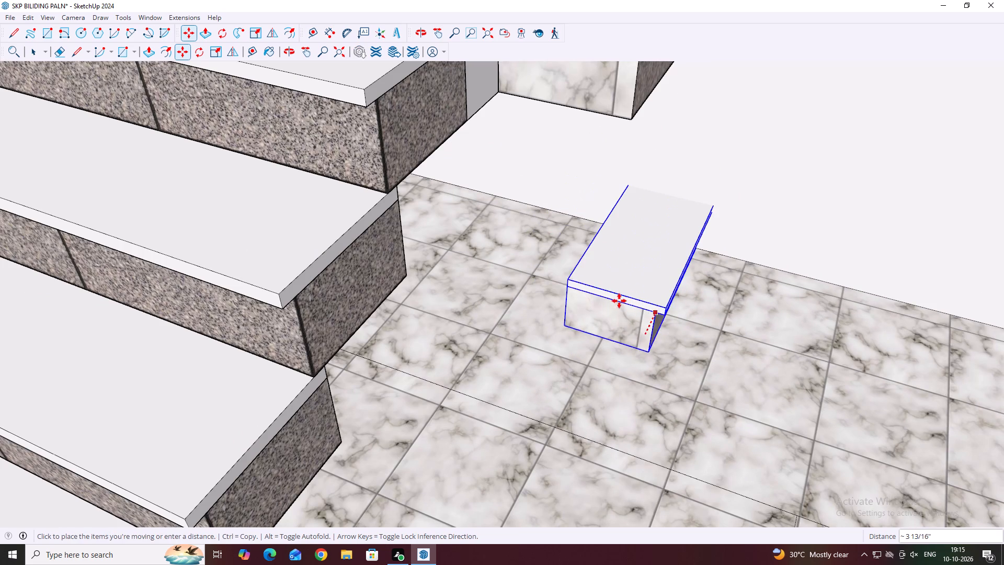
key("Up")
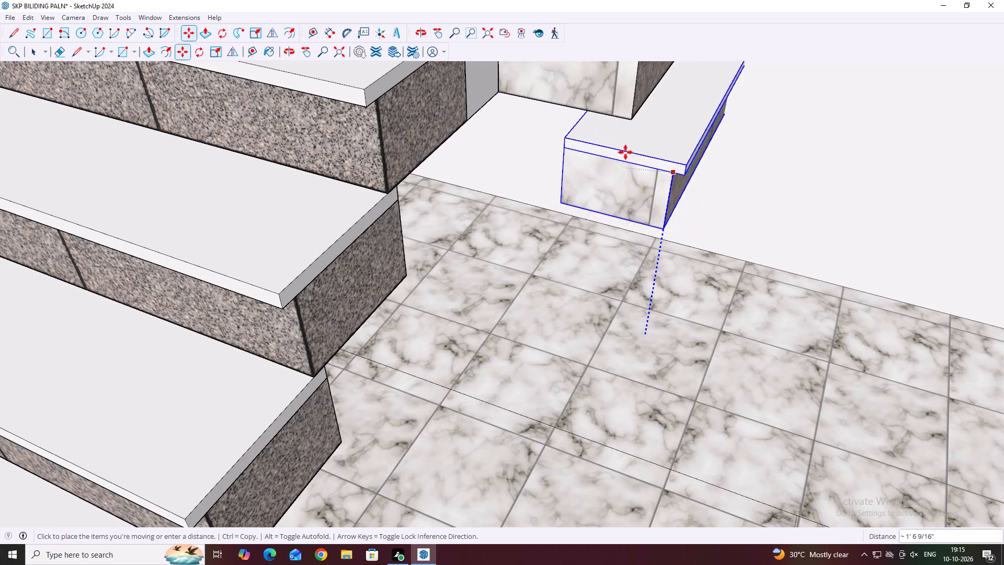
scroll(632, 123, "up", 2)
left_click(631, 118)
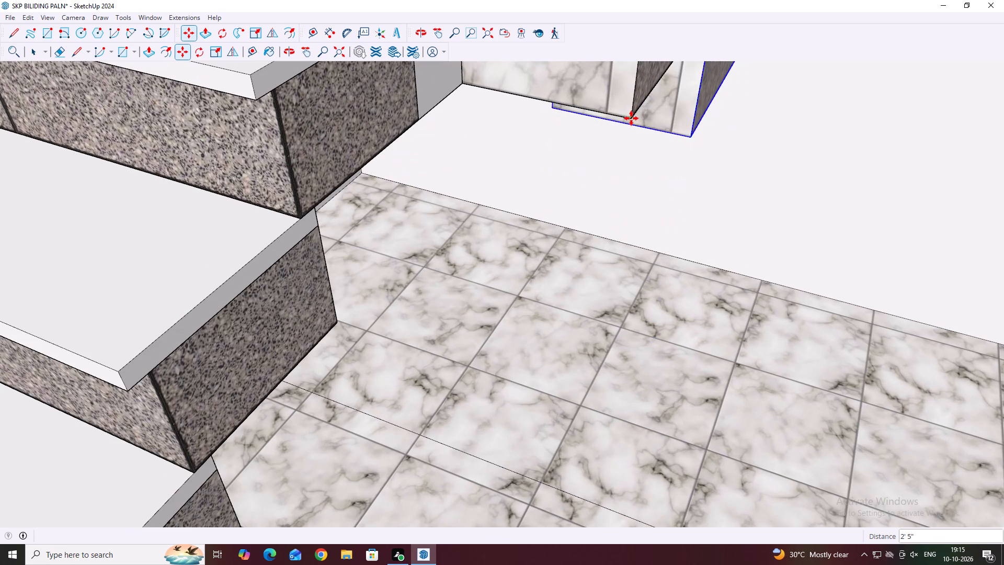
Move the copied step beneath the step beside the landing, placing its tread's inner corner on the upper riser's bottom inner corner.
middle_click_drag(648, 175, 665, 276)
scroll(663, 265, "down", 4)
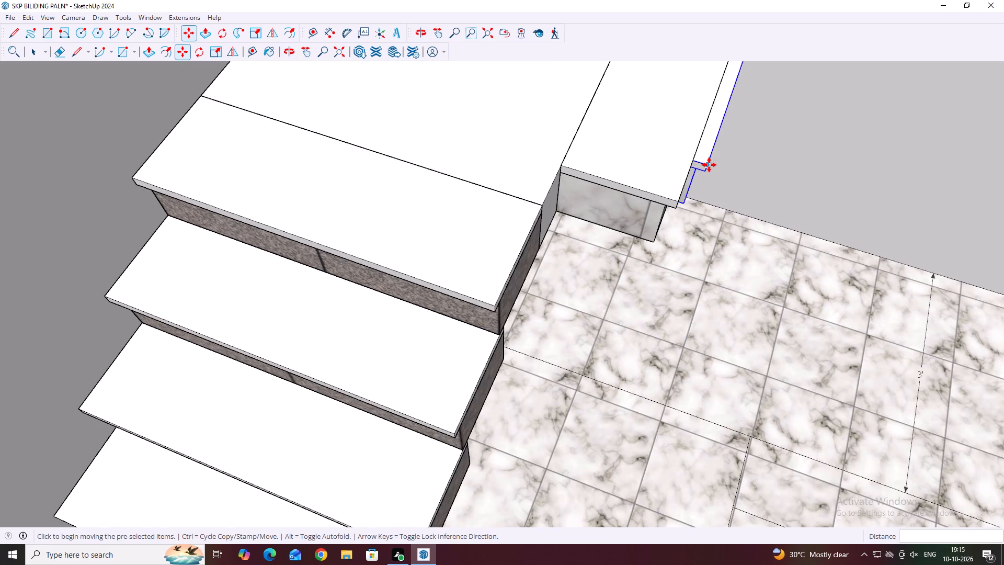
left_click(709, 164)
scroll(655, 243, "up", 2)
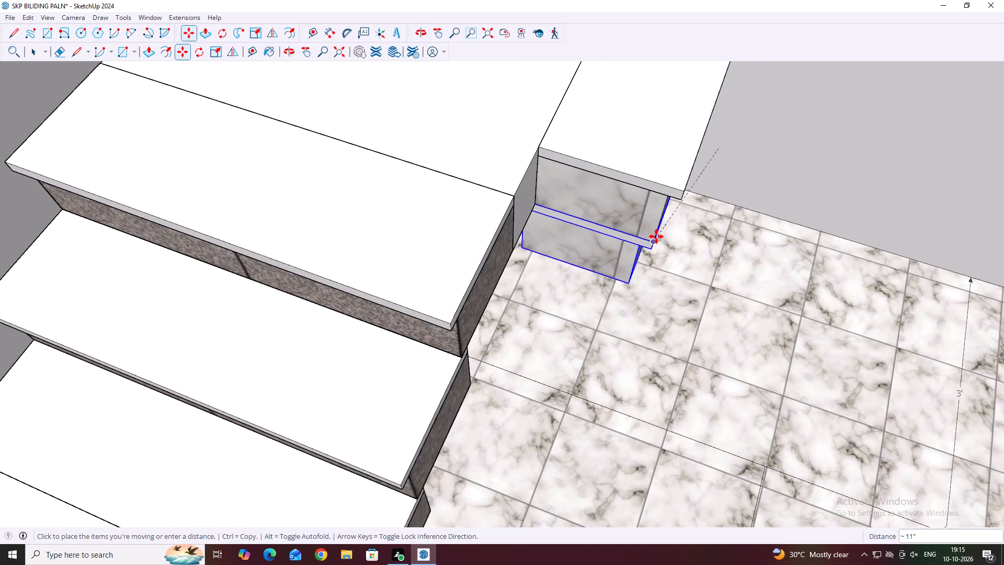
left_click(656, 234)
middle_click_drag(523, 254, 554, 223)
scroll(529, 234, "up", 6)
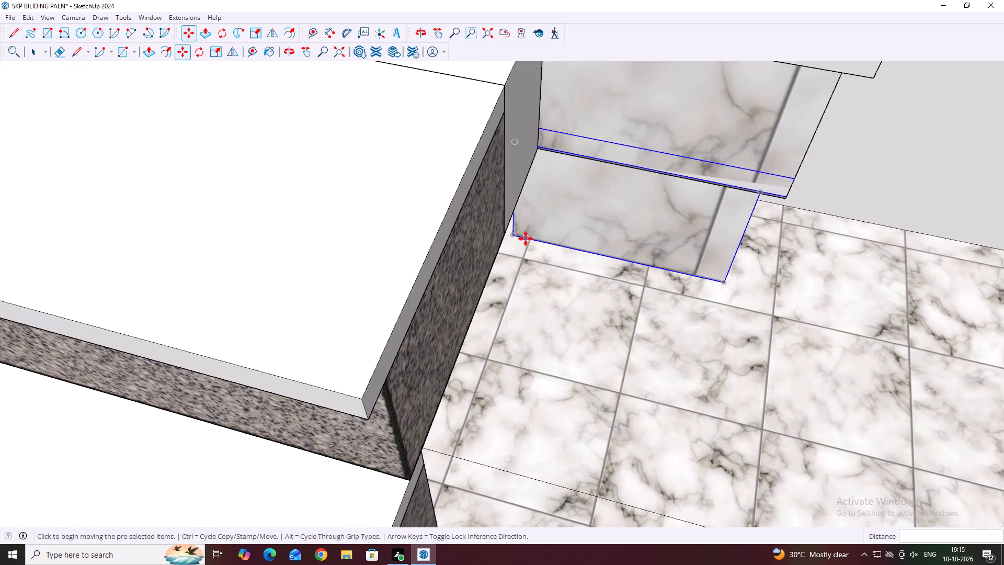
left_click(515, 236)
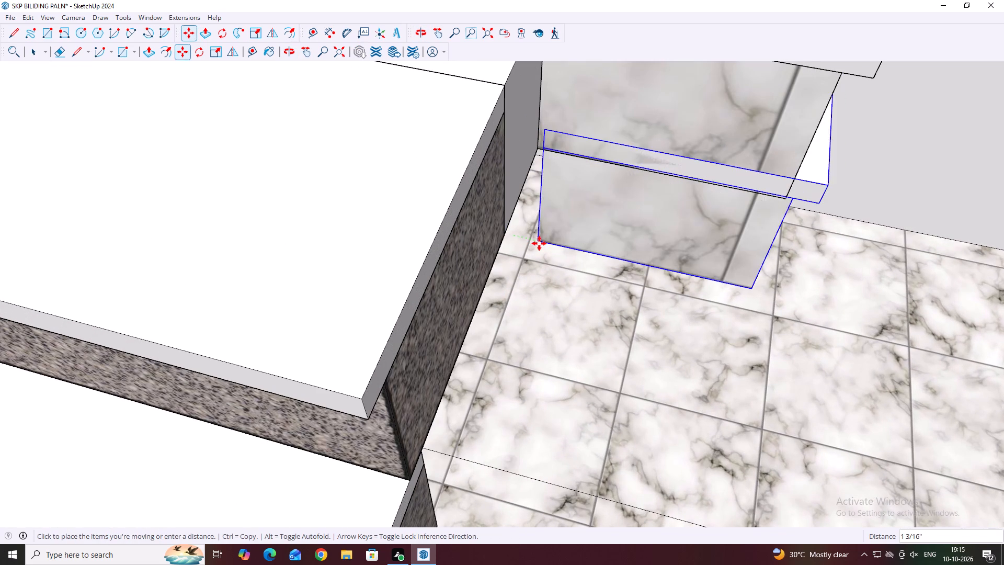
left_click(539, 248)
scroll(538, 197, "up", 3)
left_click(542, 197)
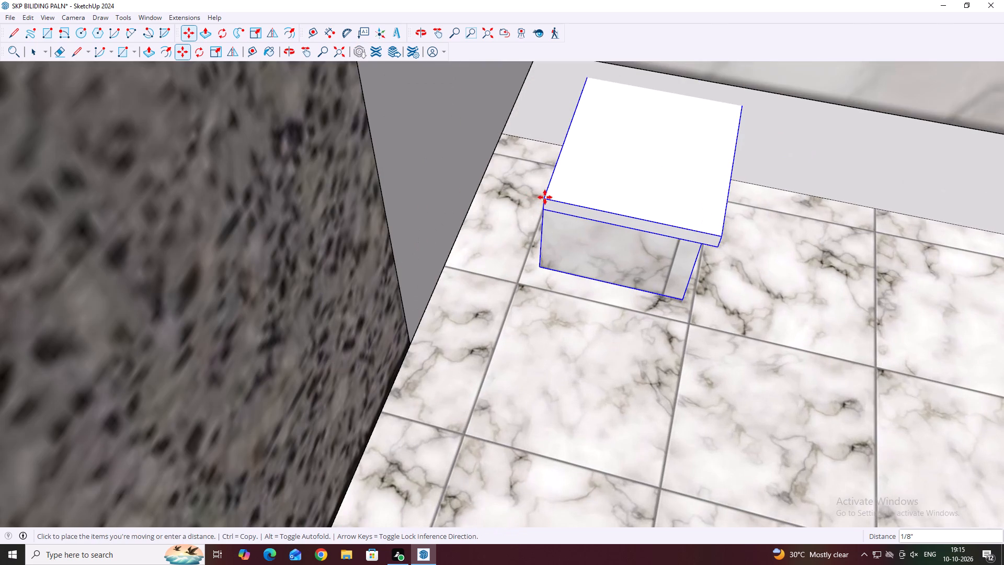
scroll(545, 197, "down", 9)
left_click(544, 174)
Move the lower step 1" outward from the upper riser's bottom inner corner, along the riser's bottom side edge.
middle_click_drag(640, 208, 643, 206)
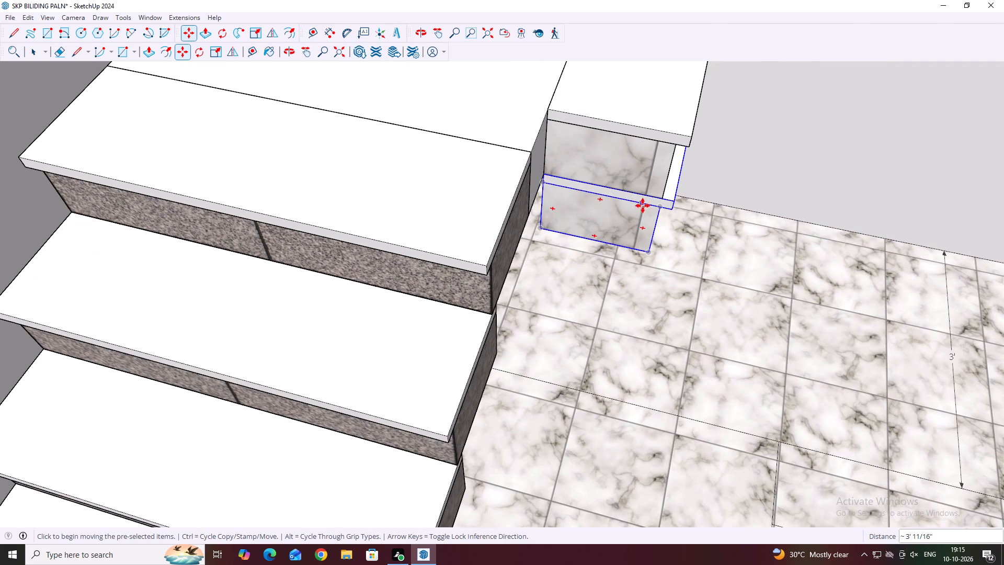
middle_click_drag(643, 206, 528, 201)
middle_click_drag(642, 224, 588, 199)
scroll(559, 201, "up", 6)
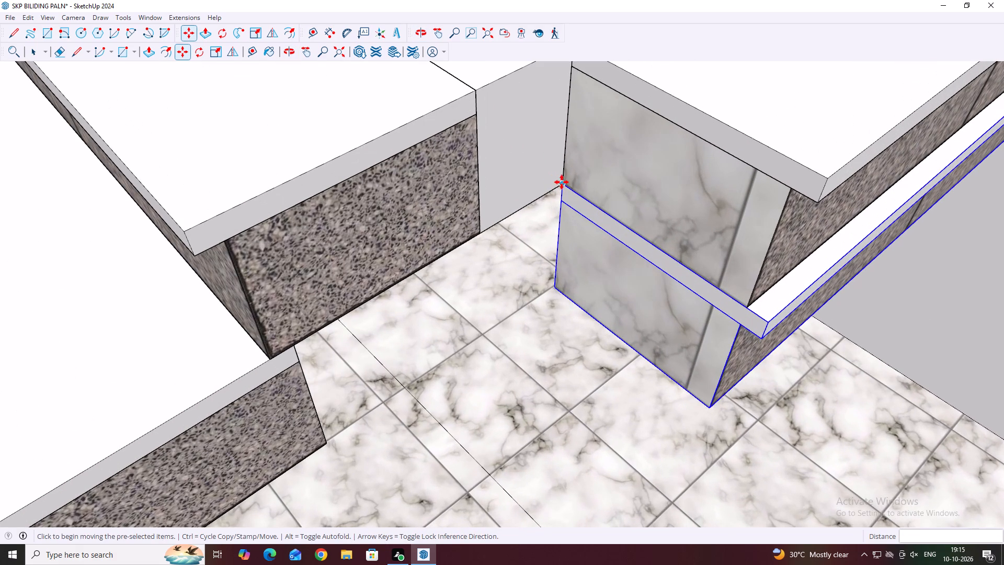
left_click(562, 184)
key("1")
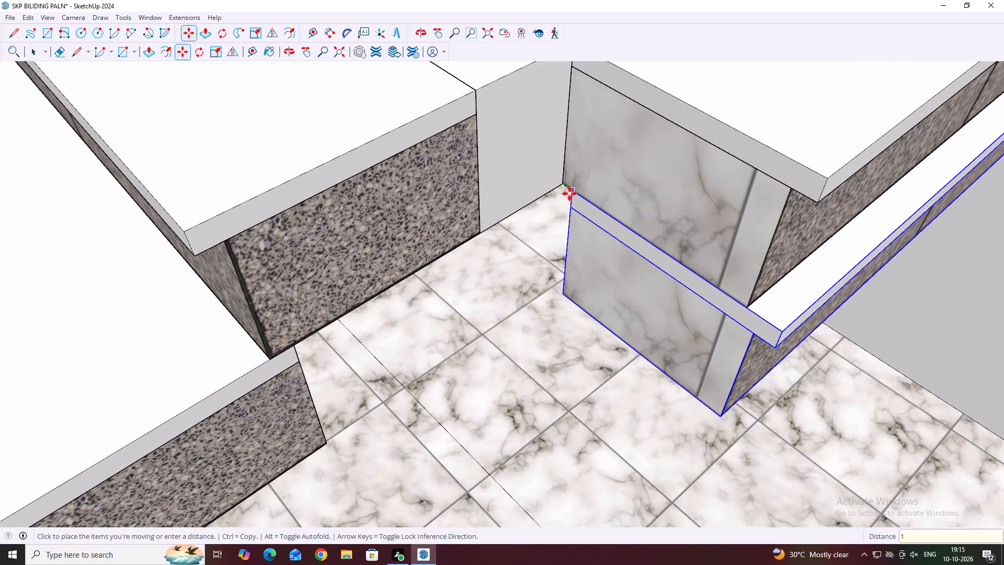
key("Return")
Move the lower step outward by its tread's inner corner, about 9 3/16", onto the upper riser's bottom outer corner.
scroll(571, 195, "down", 9)
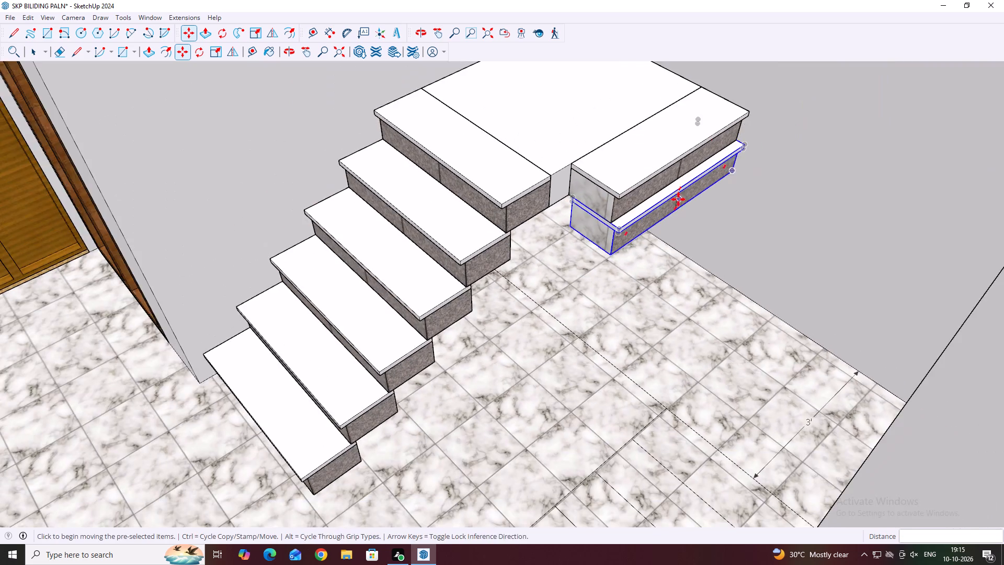
middle_click_drag(670, 201, 555, 156)
scroll(630, 244, "down", 6)
middle_click_drag(334, 193, 494, 250)
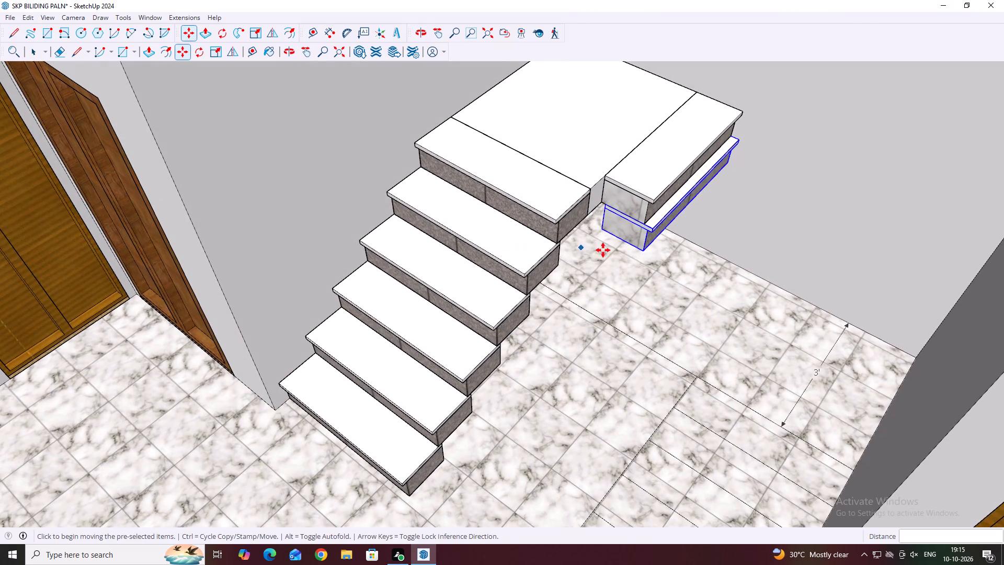
scroll(663, 232, "up", 2)
middle_click_drag(704, 194, 653, 184)
scroll(659, 205, "up", 2)
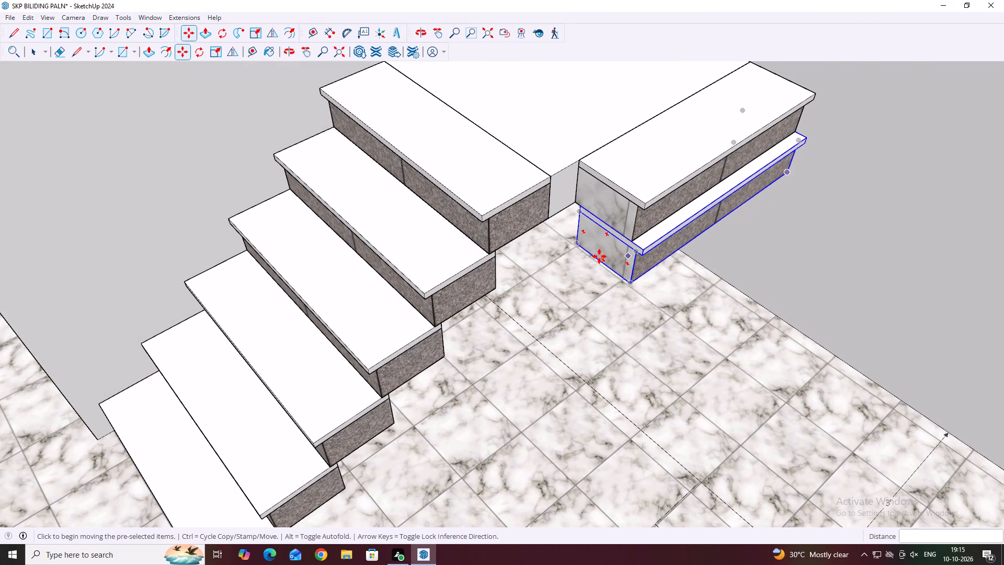
scroll(576, 255, "up", 3)
left_click(584, 175)
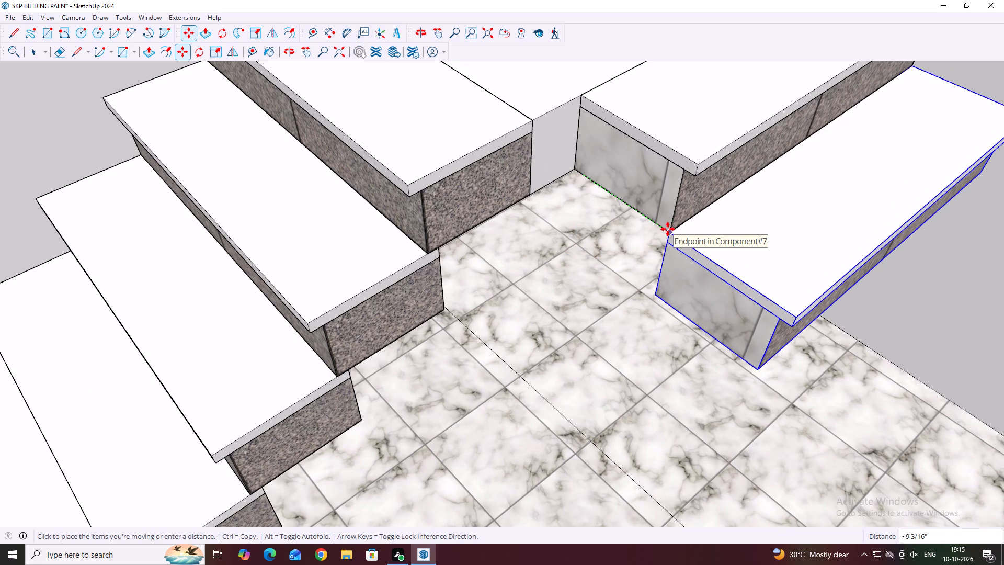
left_click(668, 229)
Shift the lower step 1" back toward the landing so its tread tucks under the upper riser, and clear the selection.
scroll(668, 230, "up", 8)
left_click(669, 238)
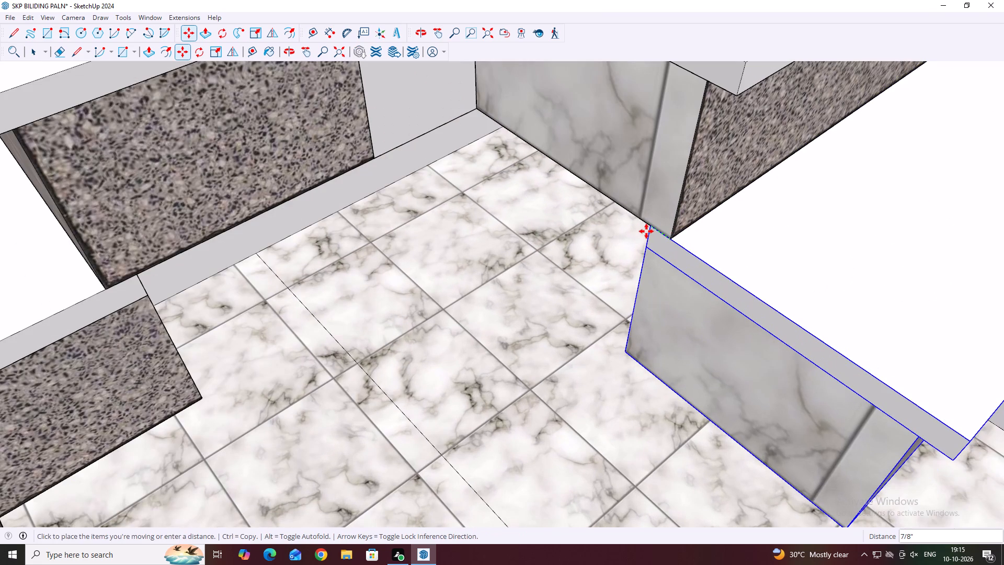
key("1")
key("Return")
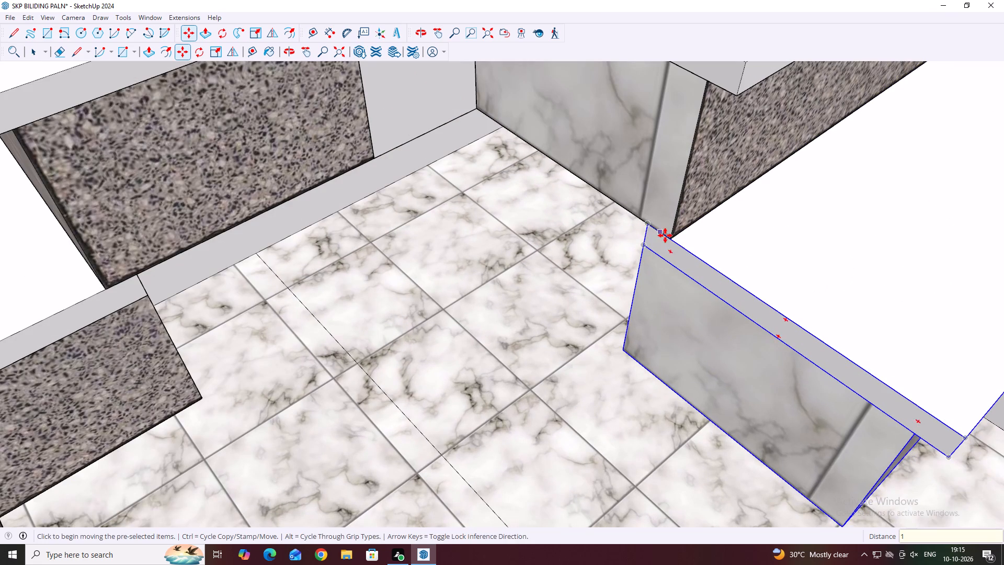
scroll(657, 234, "down", 20)
scroll(657, 234, "down", 18)
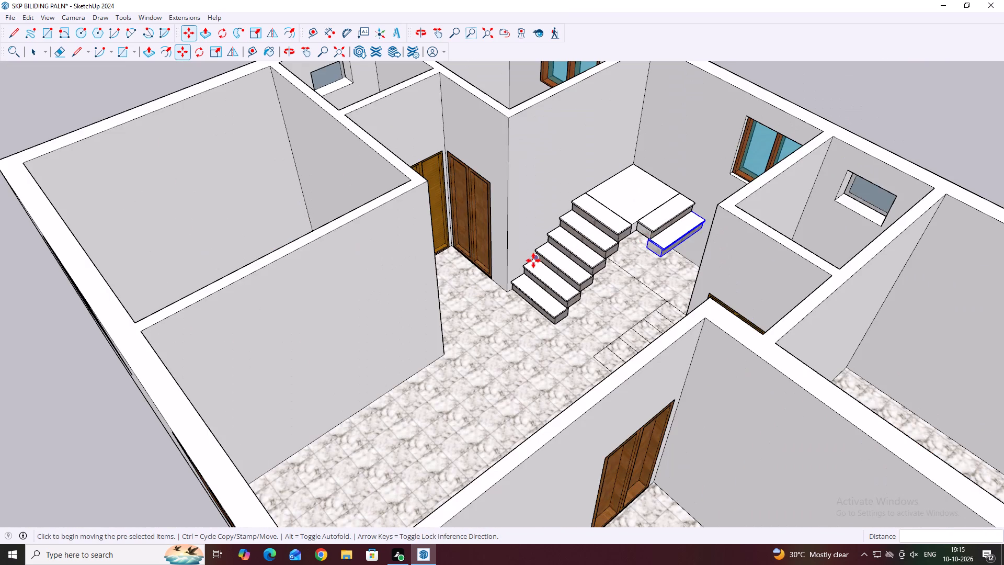
middle_click_drag(535, 262, 591, 289)
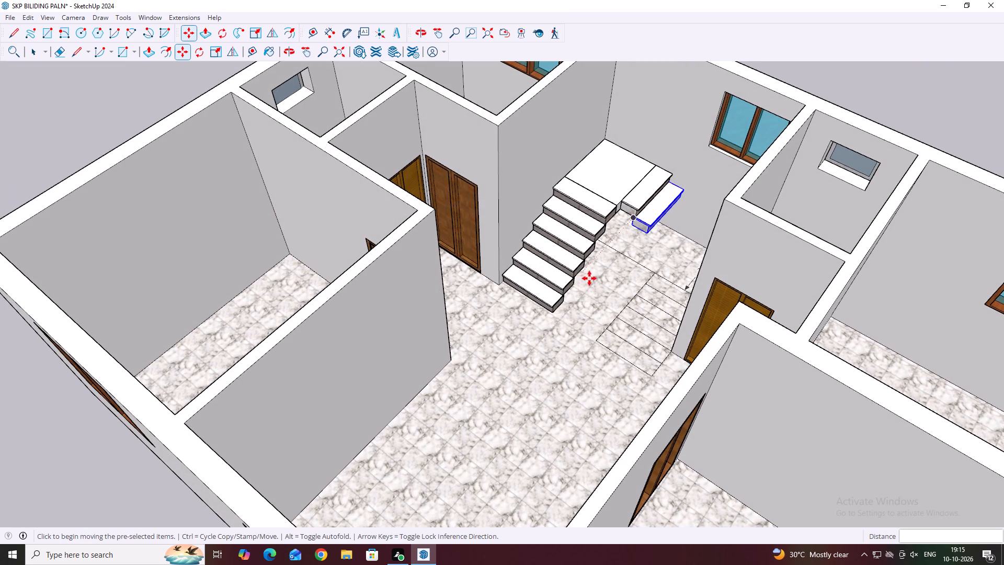
key("Escape")
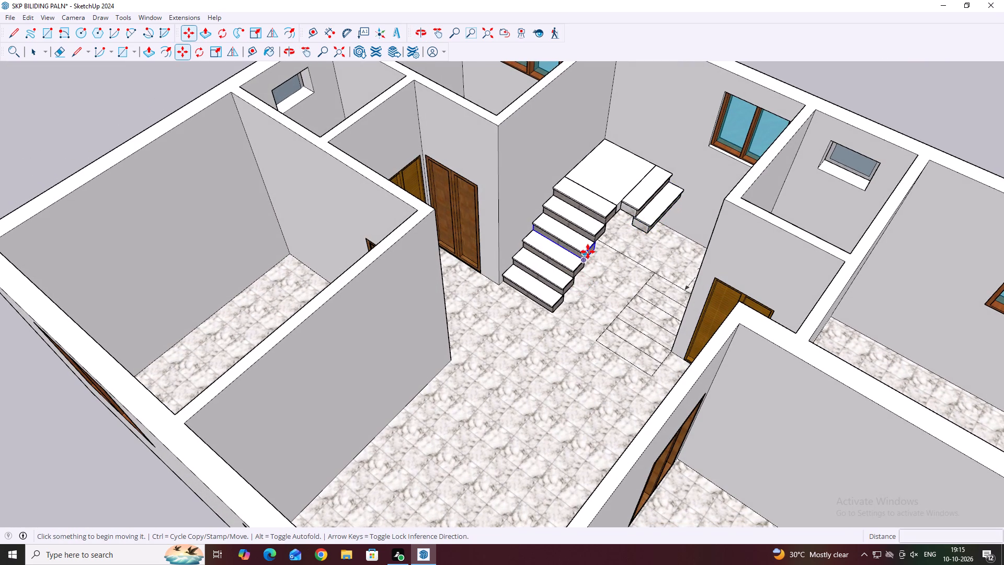
scroll(661, 250, "down", 6)
key("space")
left_click(749, 139)
Select the lower step's tread and riser and copy them about 11 9/16" by the tread's inner corner to just inside its riser's bottom outer corner.
scroll(629, 213, "up", 1)
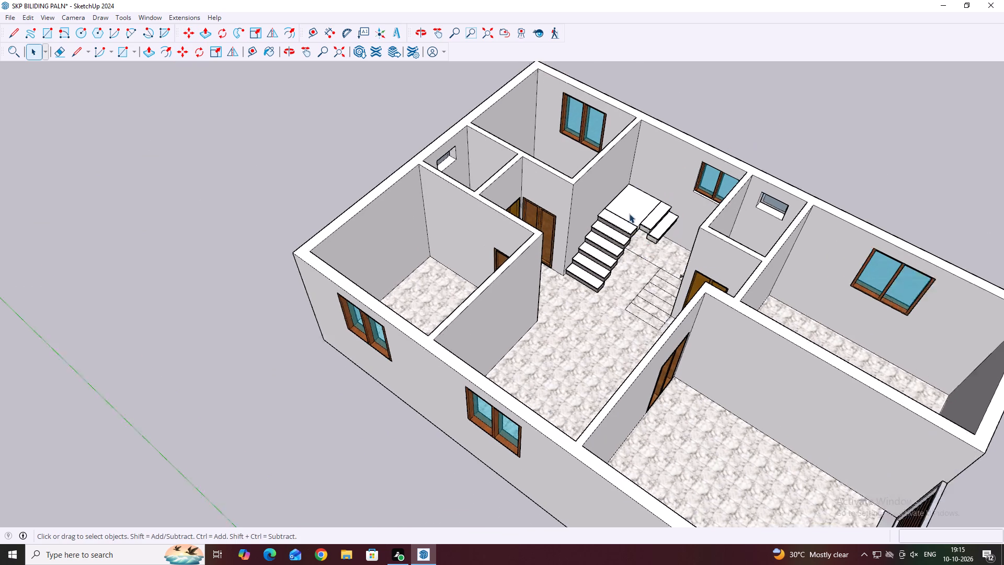
scroll(629, 213, "up", 11)
scroll(660, 266, "up", 7)
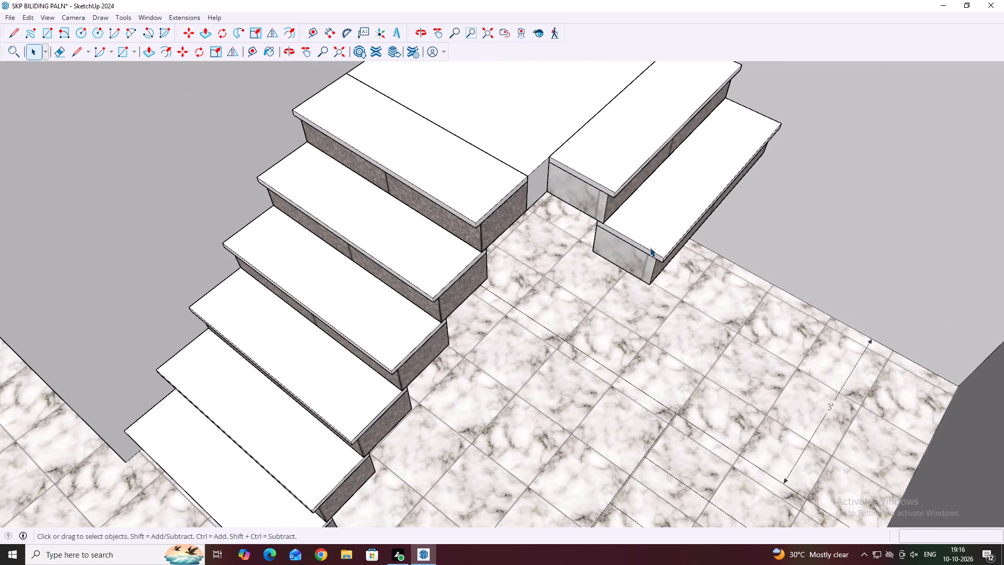
middle_click_drag(765, 245, 675, 231)
scroll(676, 233, "down", 3)
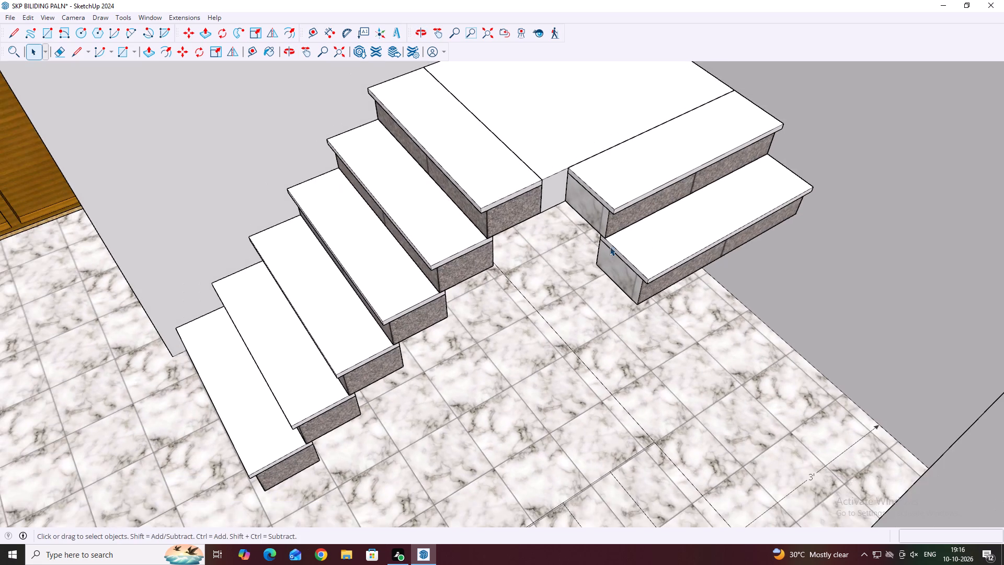
scroll(610, 246, "down", 3)
middle_click_drag(622, 257, 713, 247)
scroll(633, 239, "up", 2)
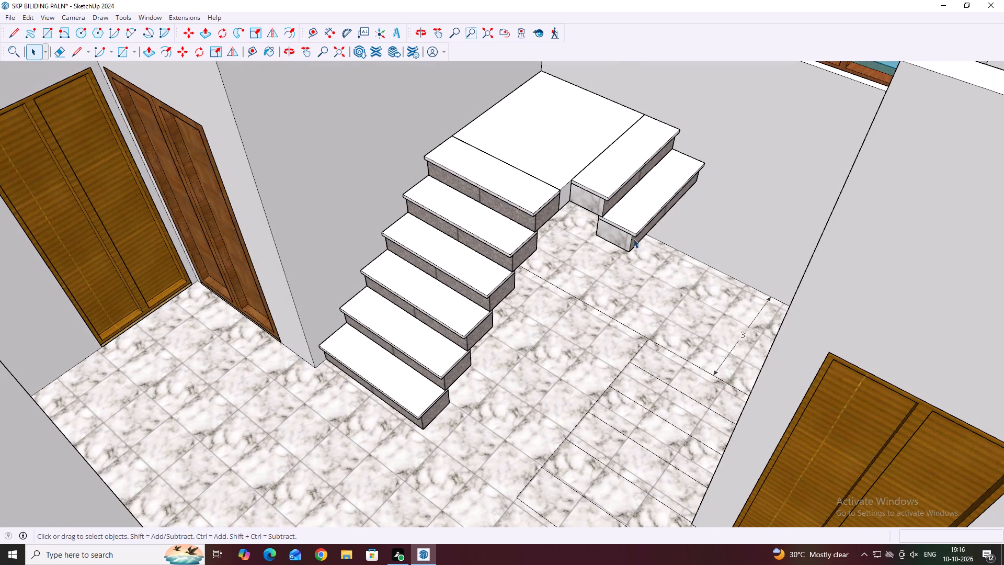
scroll(633, 239, "up", 1)
left_click_drag(635, 241, 617, 213)
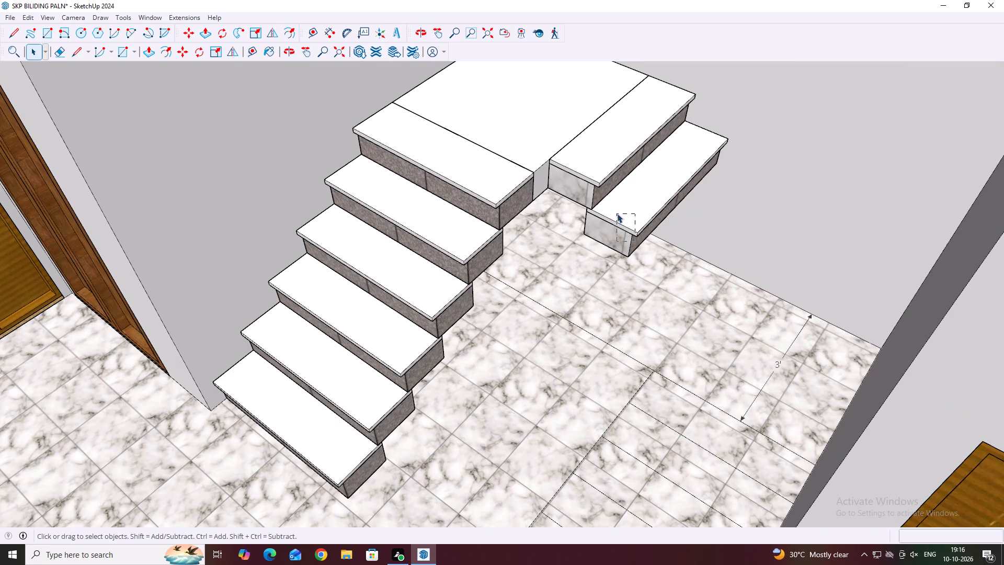
left_click_drag(617, 213, 614, 211)
left_click(652, 234)
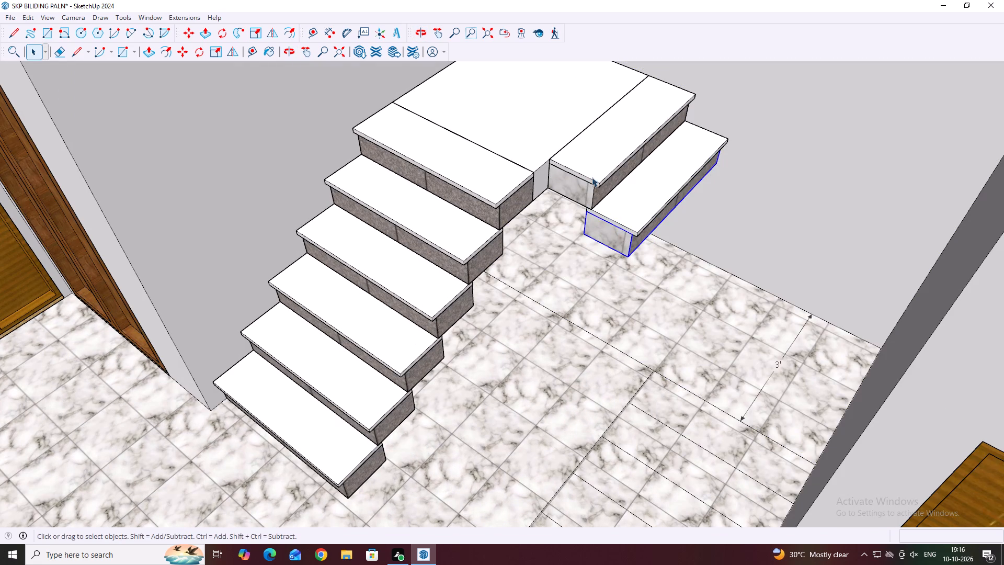
scroll(620, 218, "up", 2)
left_click(636, 230, "shift")
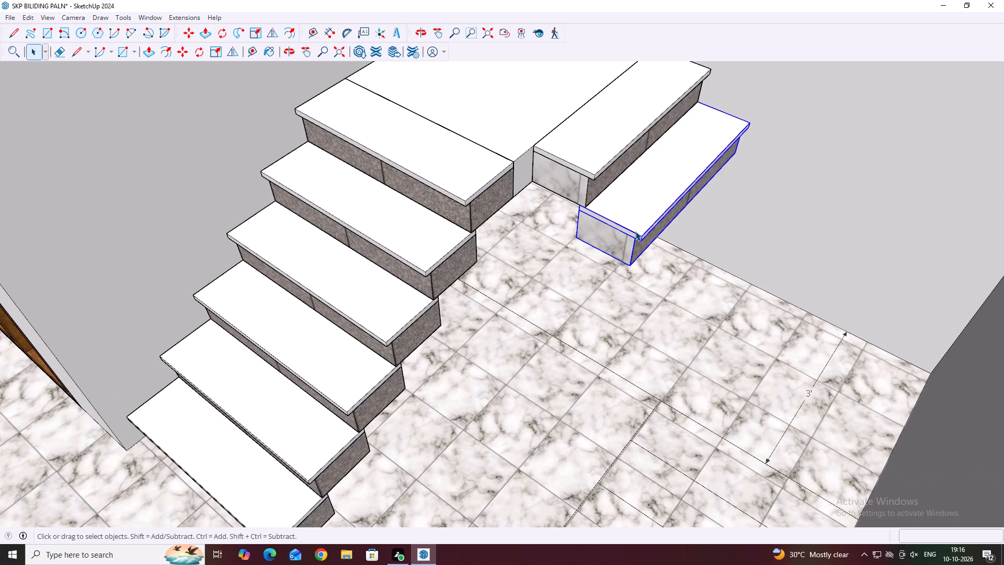
scroll(596, 234, "down", 4)
key("m")
scroll(589, 224, "up", 5)
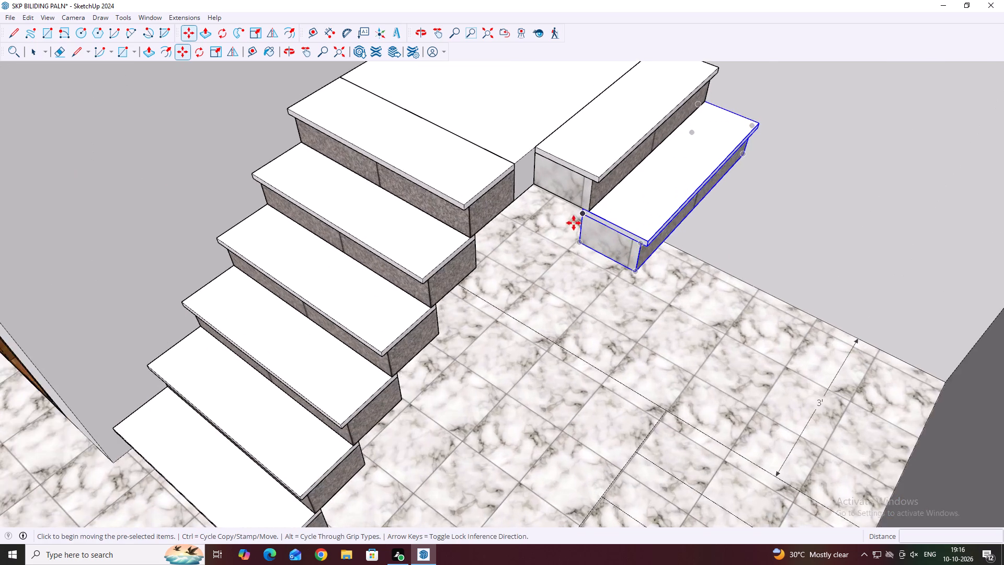
scroll(574, 223, "up", 4)
left_click(588, 198)
scroll(584, 212, "down", 5)
scroll(643, 282, "up", 4)
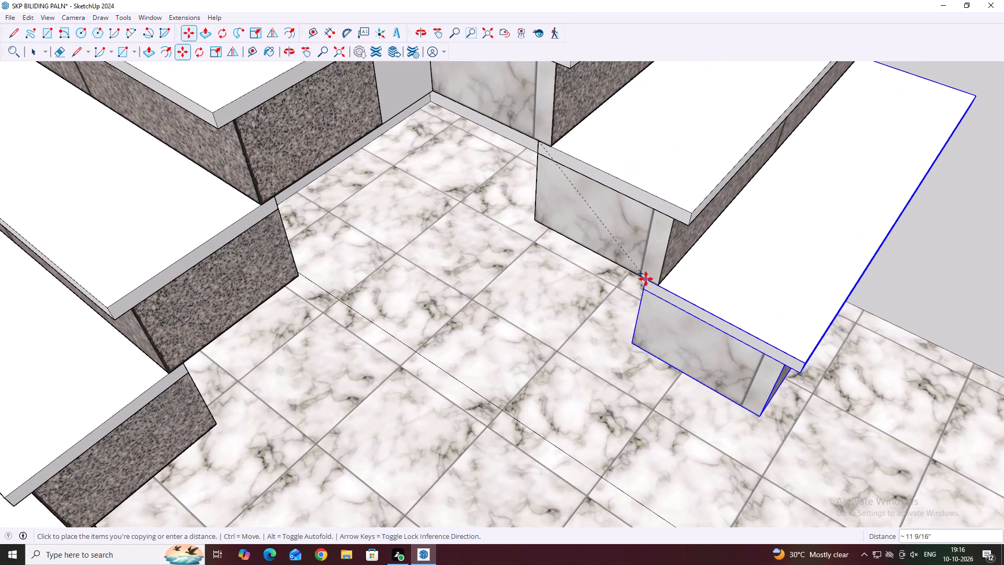
left_click(646, 279)
Copy the lowest step about 11 7/8" by its tread's inner corner to just inside its riser's bottom outer corner.
scroll(645, 306, "down", 12)
middle_click_drag(768, 295, 767, 296)
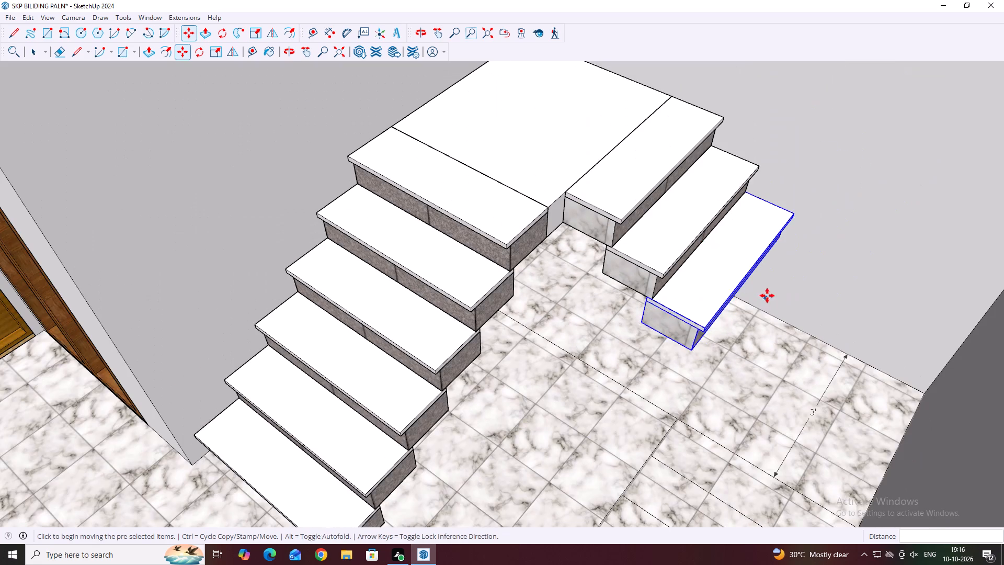
middle_click_drag(767, 296, 797, 253)
scroll(646, 281, "up", 4)
key("space")
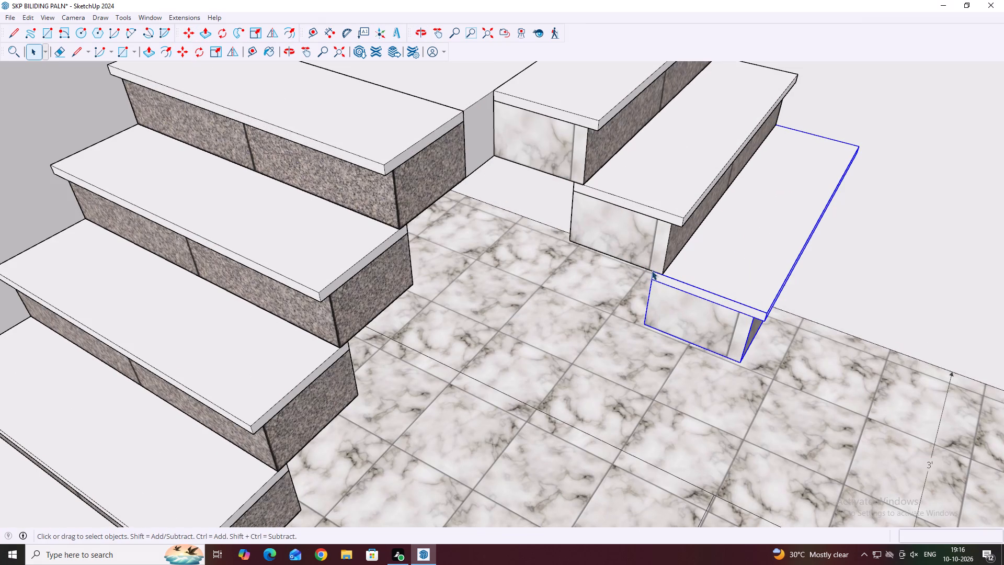
key("m")
scroll(652, 270, "up", 2)
left_click(652, 270)
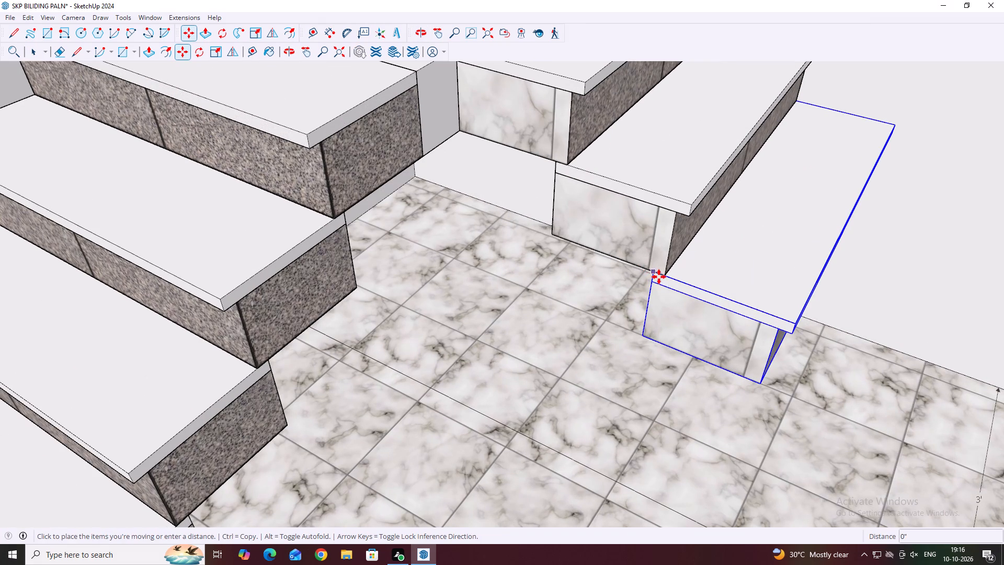
scroll(669, 282, "down", 6)
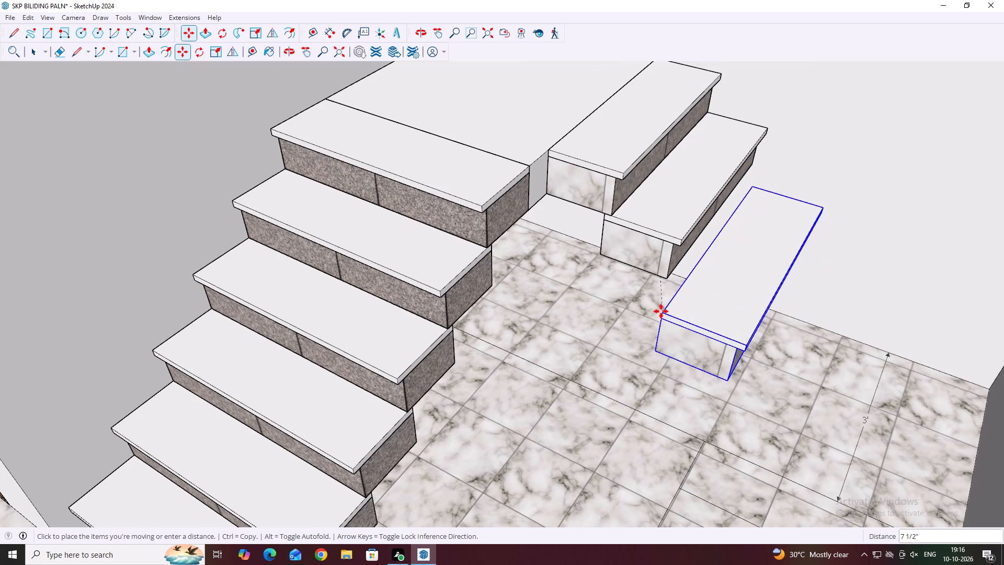
scroll(651, 280, "up", 1)
scroll(720, 320, "up", 3)
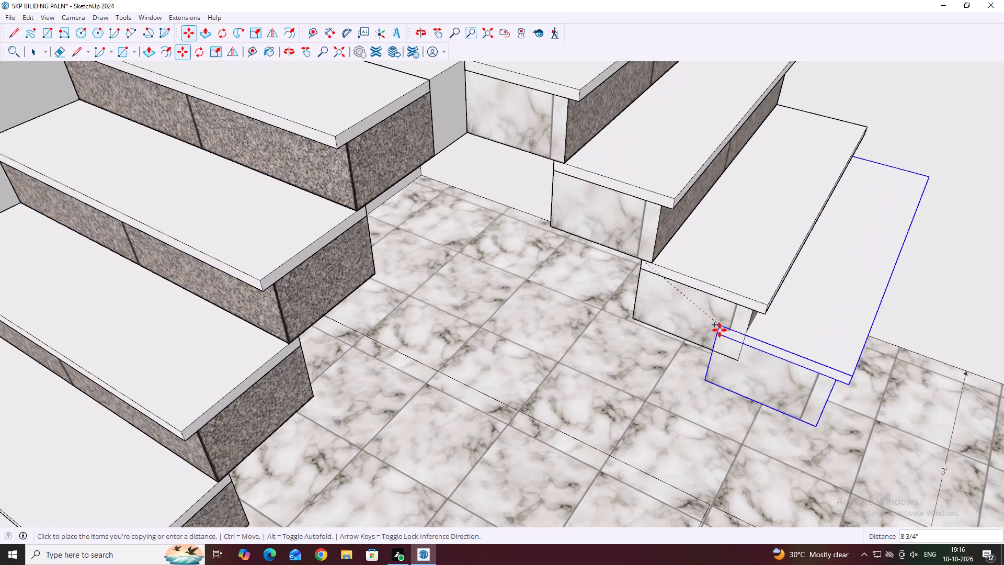
scroll(732, 360, "up", 2)
left_click(731, 360)
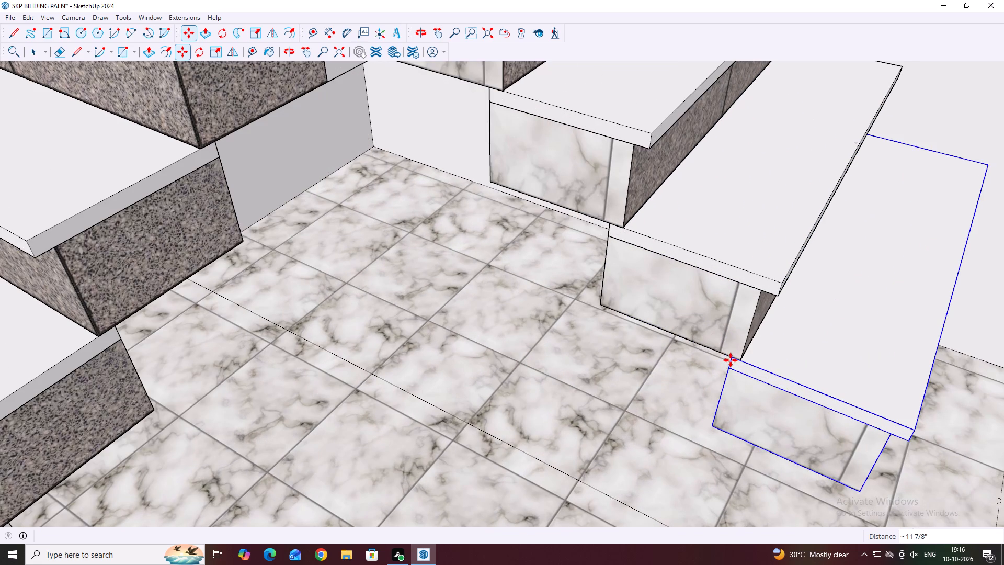
Copy the new lowest step about 10 3/16" by its tread's inner corner onto its riser's bottom side edge, making a fifth step.
middle_click_drag(733, 344, 770, 218)
middle_click_drag(689, 414, 715, 277)
scroll(704, 435, "down", 15)
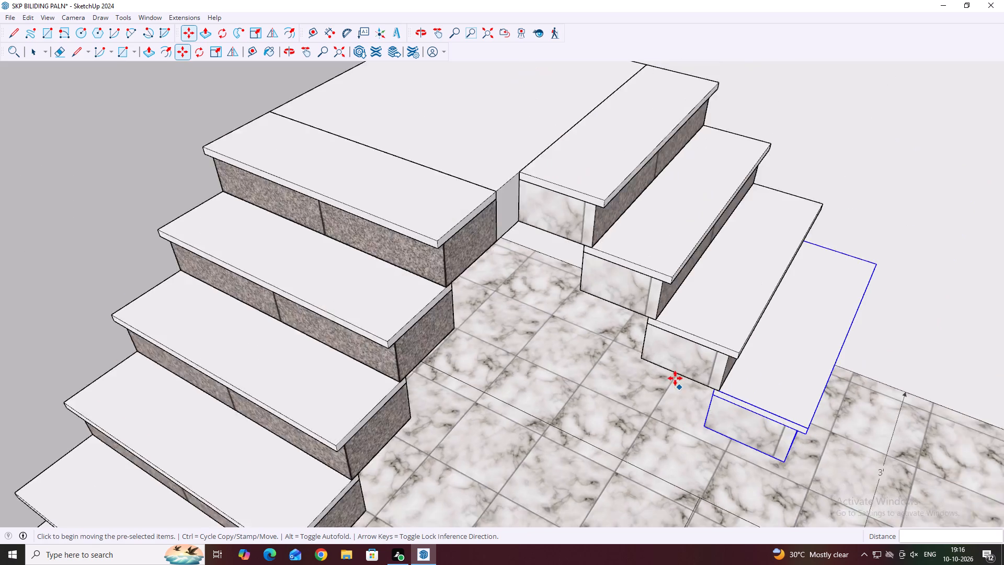
scroll(675, 378, "down", 6)
middle_click_drag(703, 434, 752, 331)
scroll(705, 382, "up", 6)
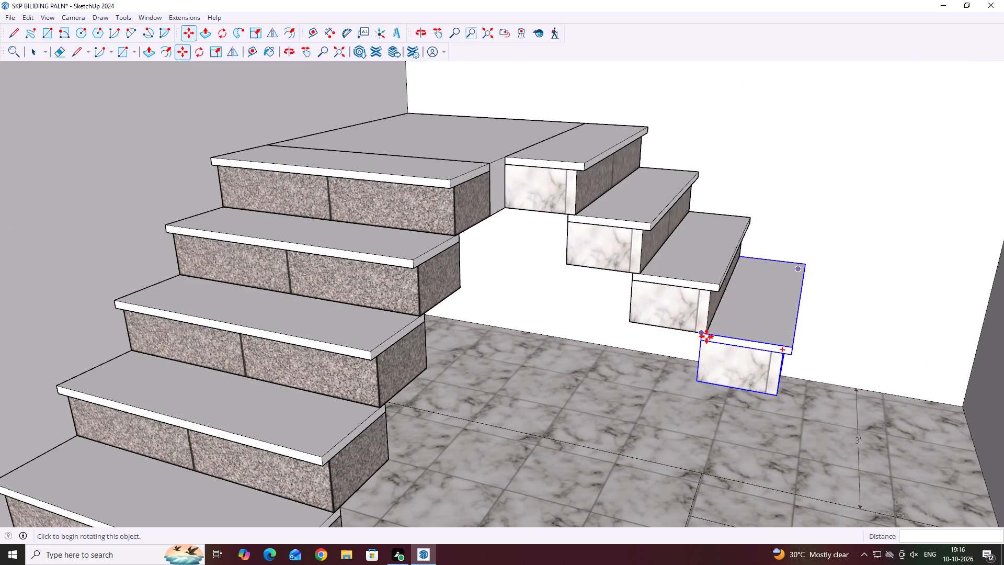
left_click(702, 332)
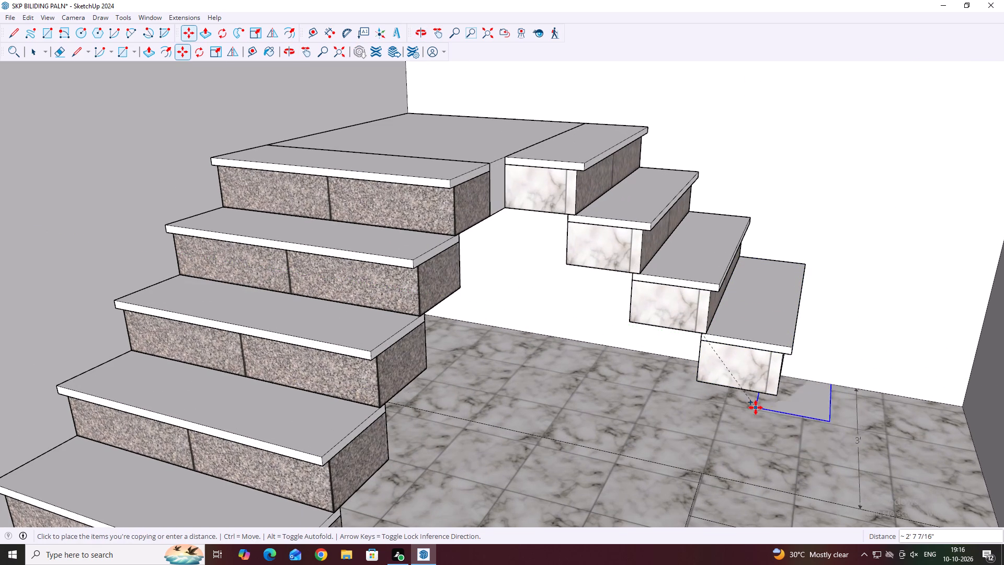
left_click(754, 392)
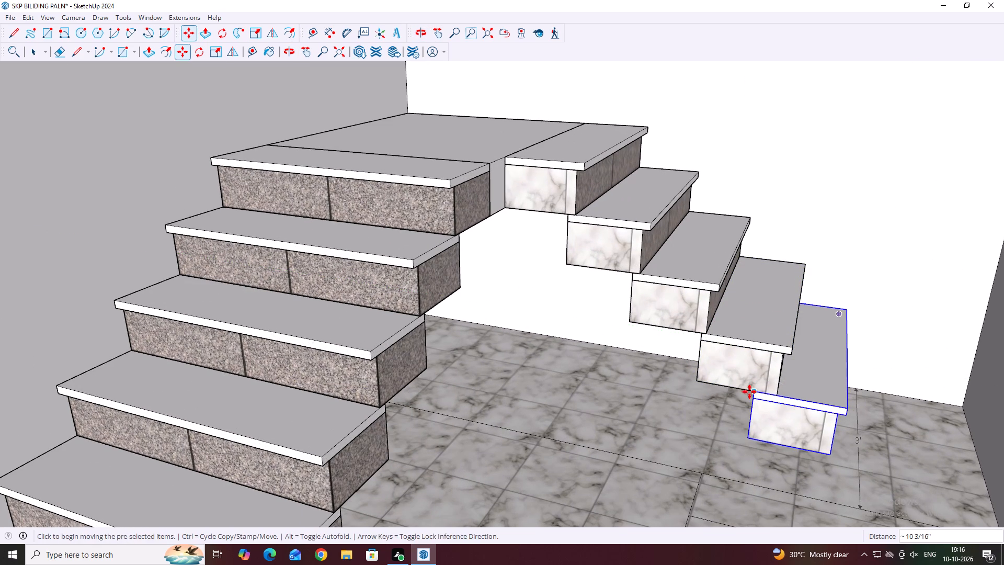
key("space")
Clear the selection and copy the landing slab by its bottom front corner down to the floor against the opposite wall, below the second flight.
scroll(631, 370, "down", 6)
middle_click_drag(690, 421, 747, 319)
scroll(690, 370, "up", 6)
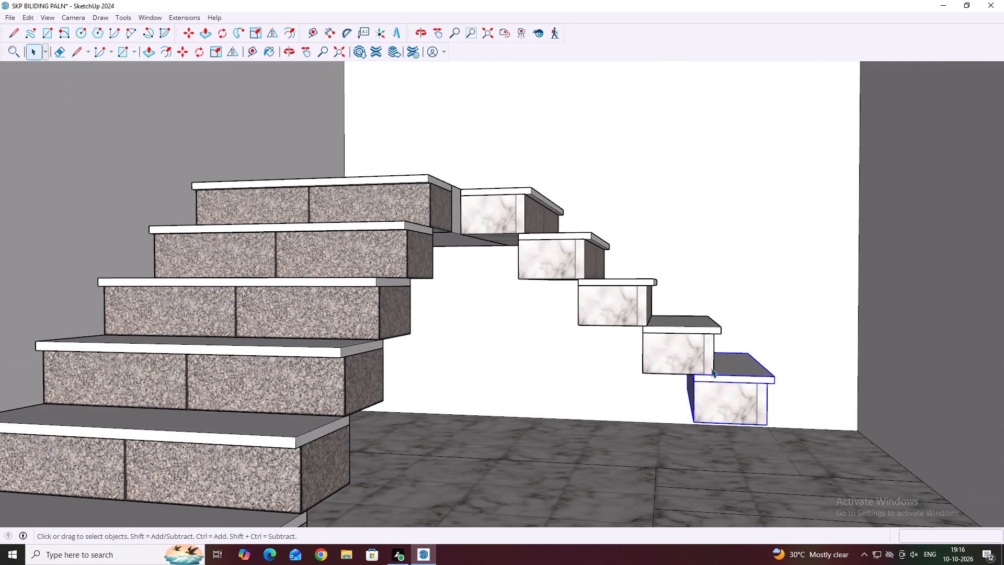
middle_click_drag(728, 333, 697, 440)
scroll(700, 417, "down", 4)
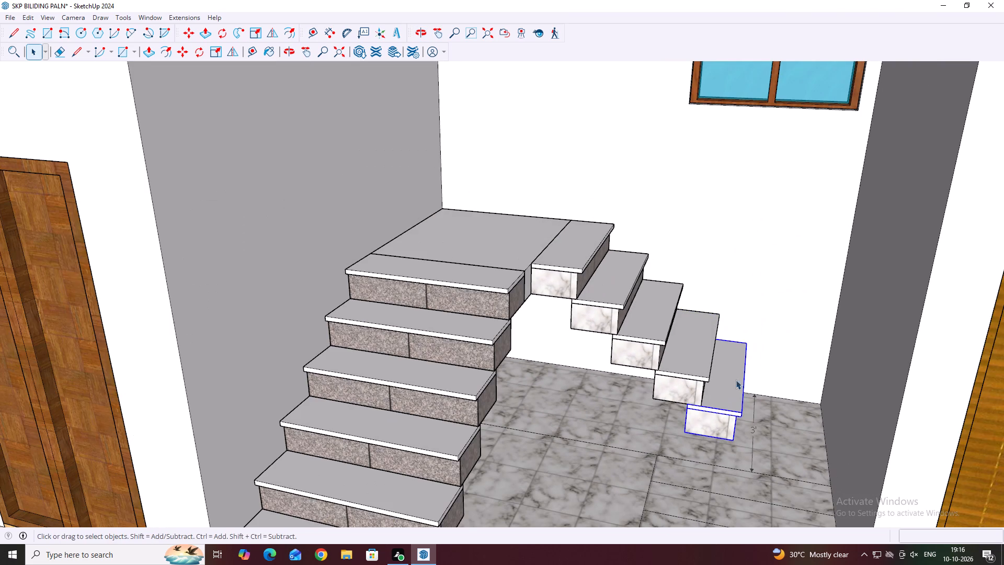
middle_click_drag(713, 436, 721, 396)
key("Escape")
key("space")
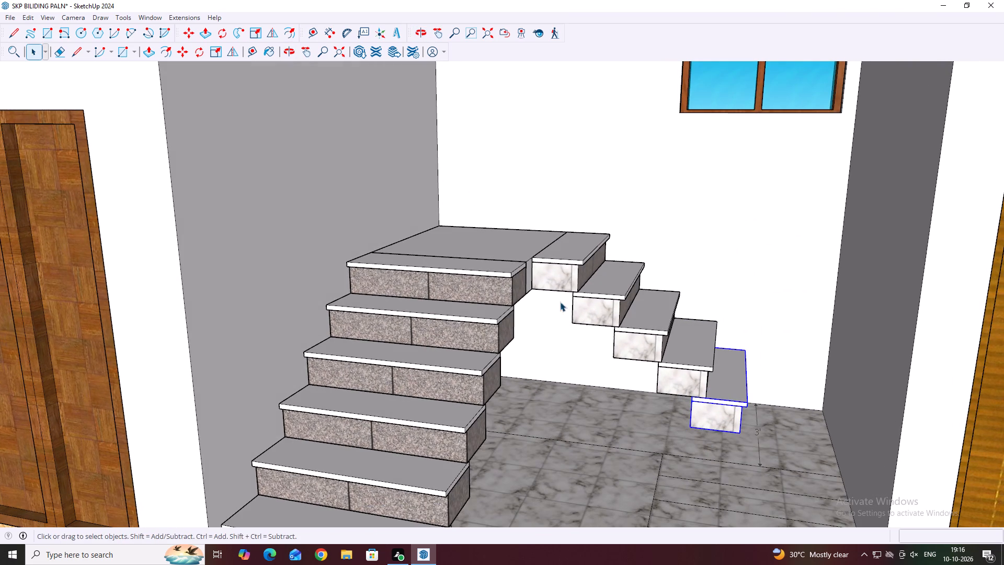
left_click(528, 262)
middle_click_drag(529, 262, 521, 299)
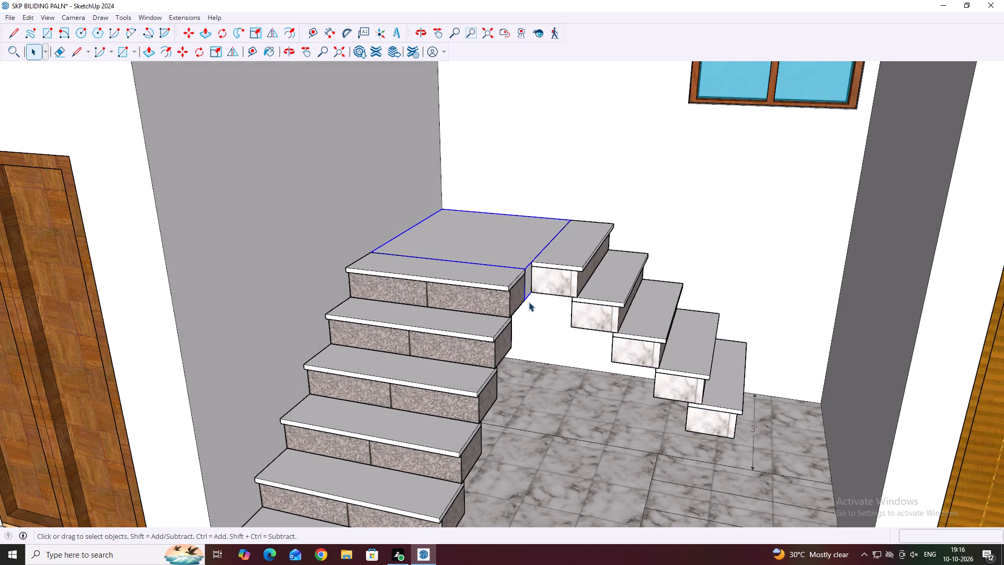
key("m")
scroll(526, 300, "up", 5)
scroll(620, 178, "up", 3)
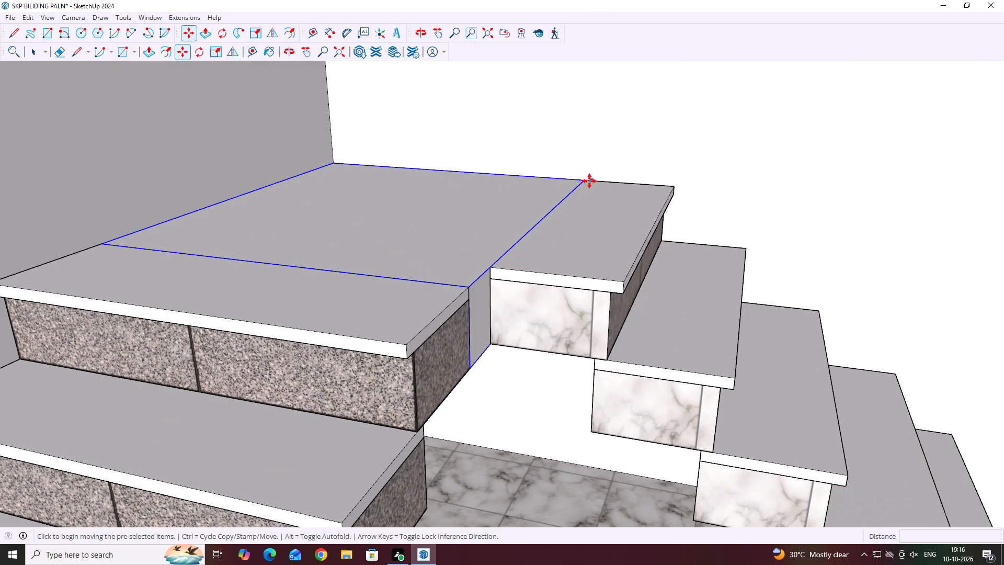
left_click(470, 367)
scroll(512, 364, "down", 7, "ctrl")
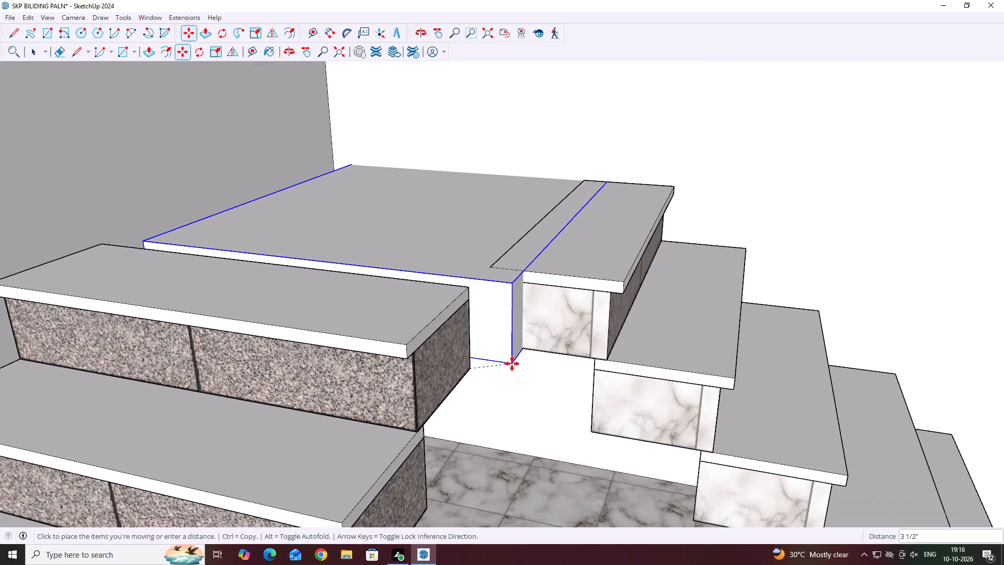
scroll(621, 315, "down", 6)
scroll(719, 406, "down", 1)
scroll(759, 448, "up", 5)
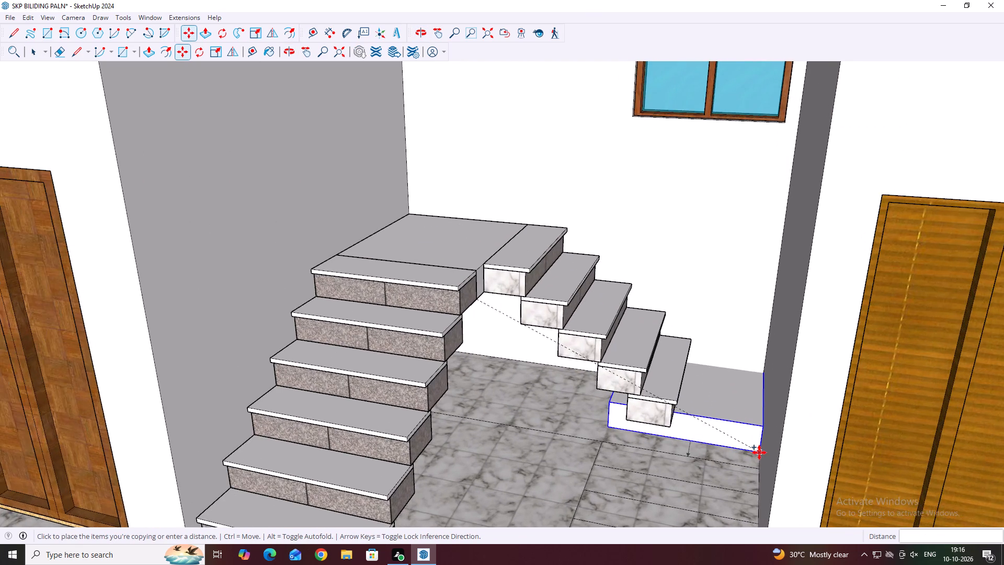
scroll(760, 454, "up", 1)
left_click(760, 454)
scroll(694, 344, "down", 7)
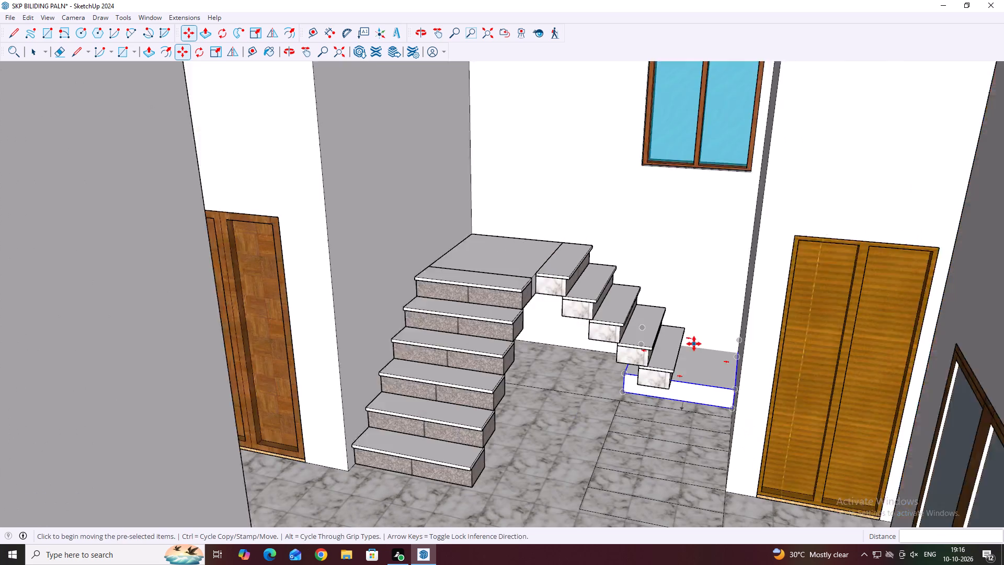
key("space")
Examine the staircase and how the second flight's lowest step sits against the copied landing slab and the floor.
scroll(609, 311, "down", 7)
middle_click_drag(621, 286, 654, 392)
scroll(627, 307, "up", 2)
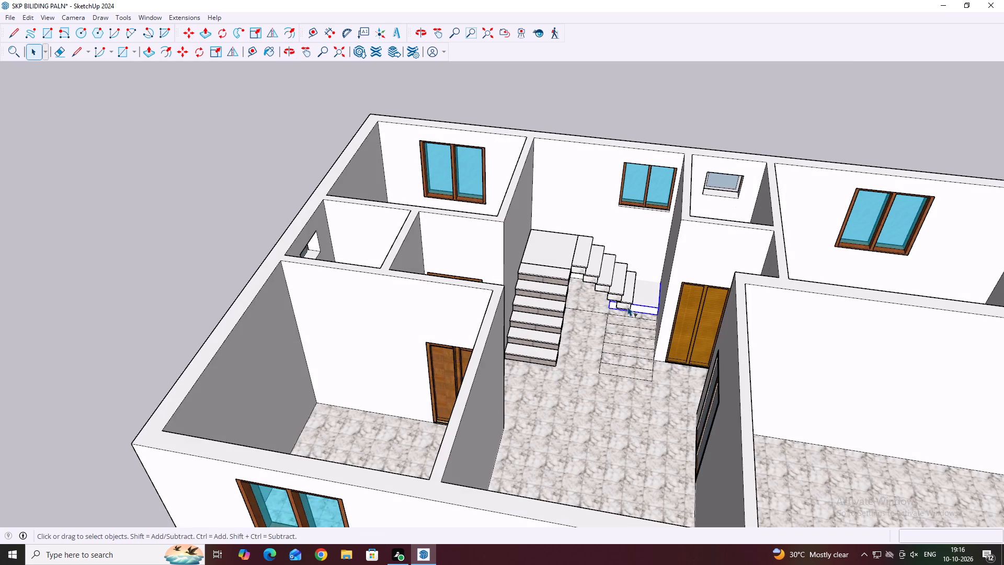
scroll(657, 308, "up", 1)
middle_click_drag(657, 308, 649, 323)
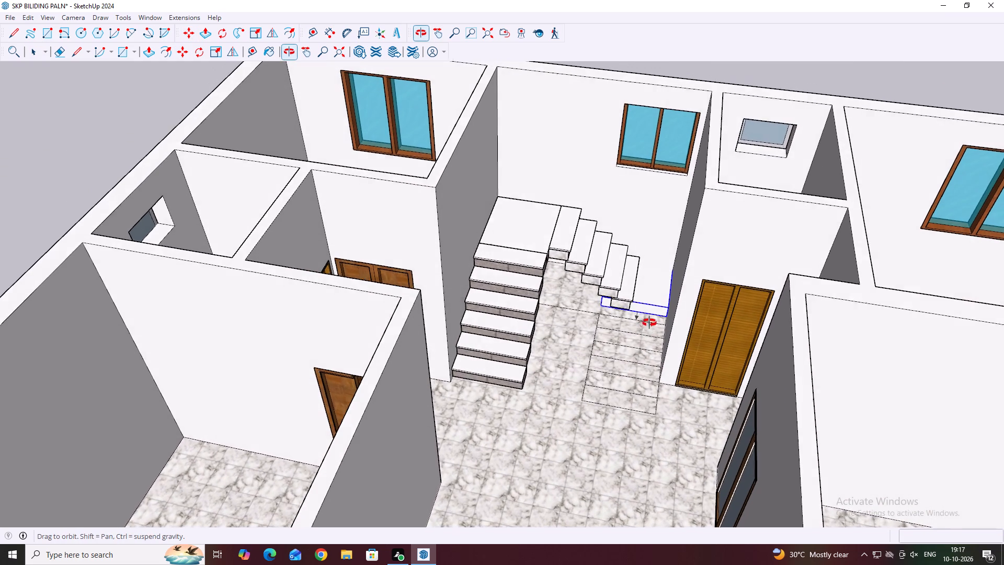
middle_click_drag(649, 323, 649, 321)
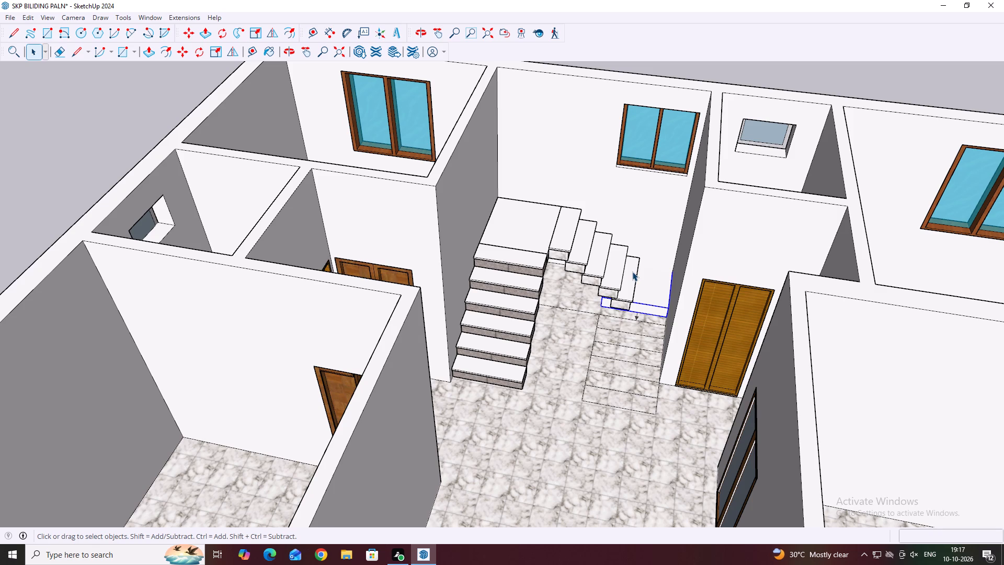
scroll(612, 312, "up", 3)
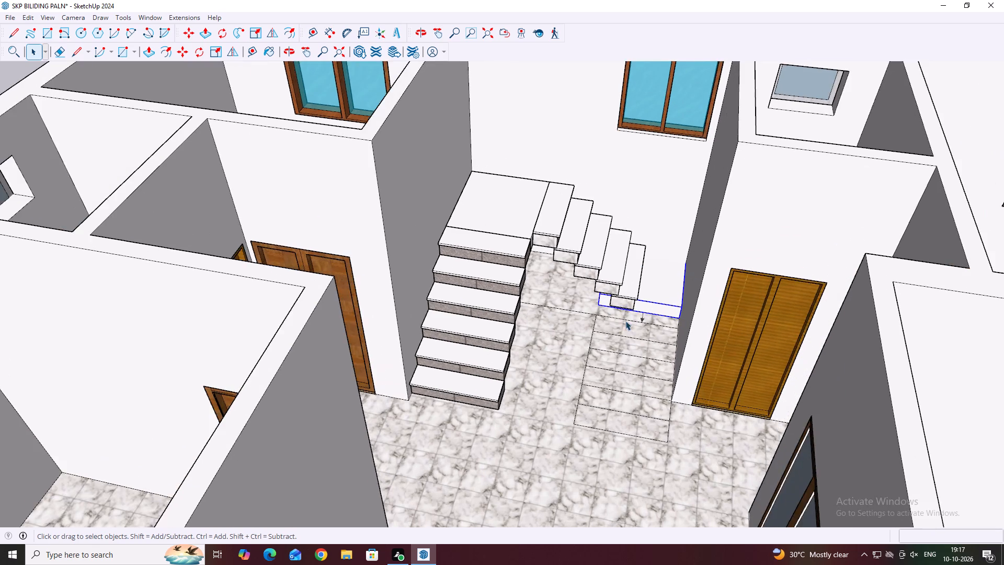
scroll(625, 321, "up", 2)
middle_click_drag(659, 312, 666, 264)
scroll(633, 325, "down", 2)
middle_click_drag(654, 351, 667, 292)
scroll(535, 270, "down", 1)
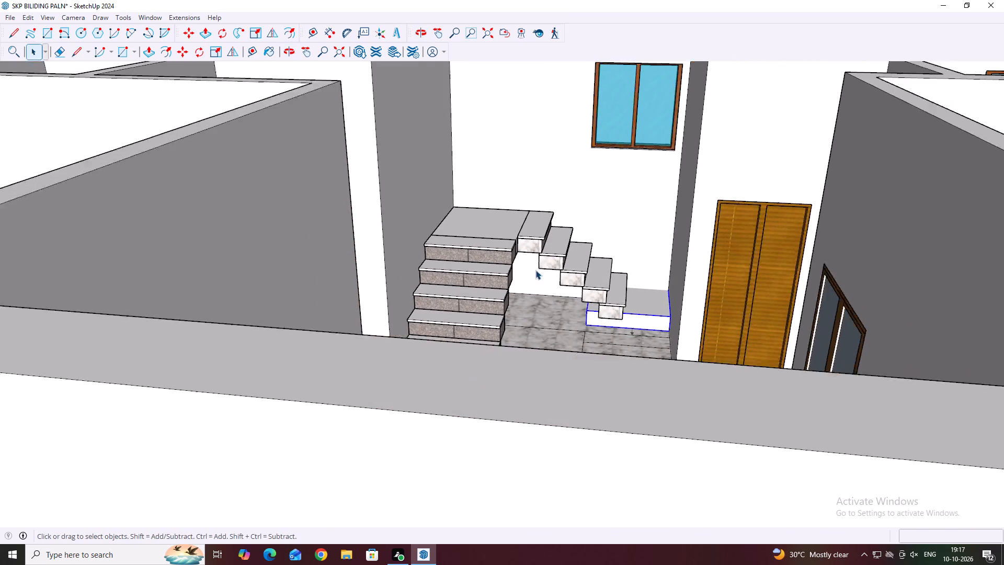
scroll(535, 270, "down", 1)
middle_click_drag(579, 247, 573, 314)
scroll(638, 292, "up", 6)
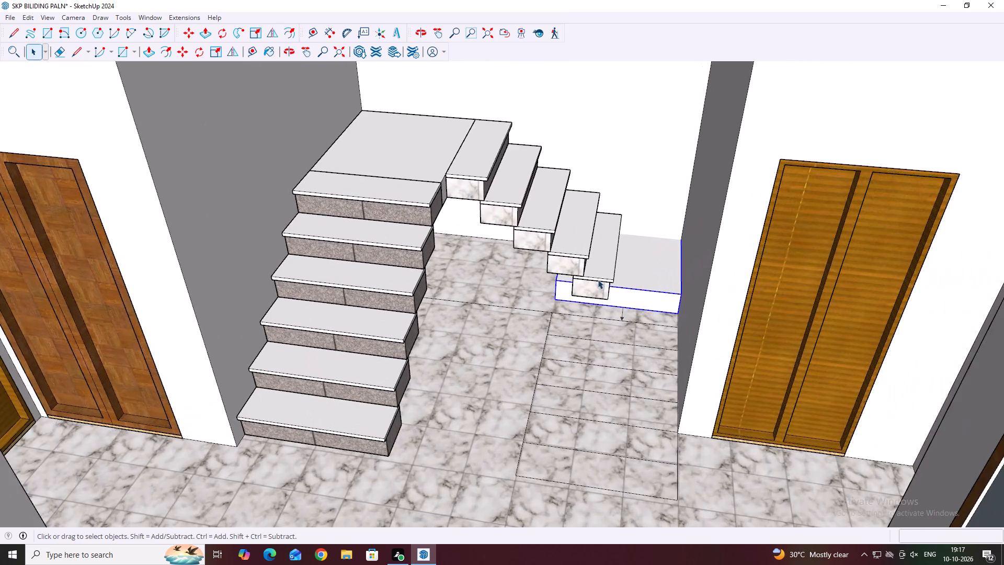
scroll(600, 285, "up", 2)
scroll(555, 288, "down", 5)
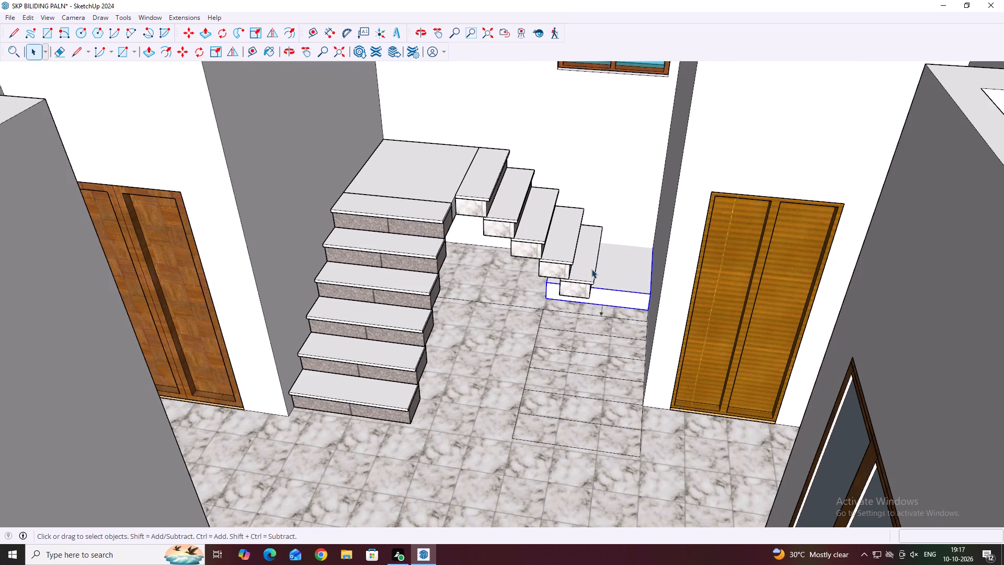
scroll(591, 269, "down", 2)
scroll(592, 275, "up", 7)
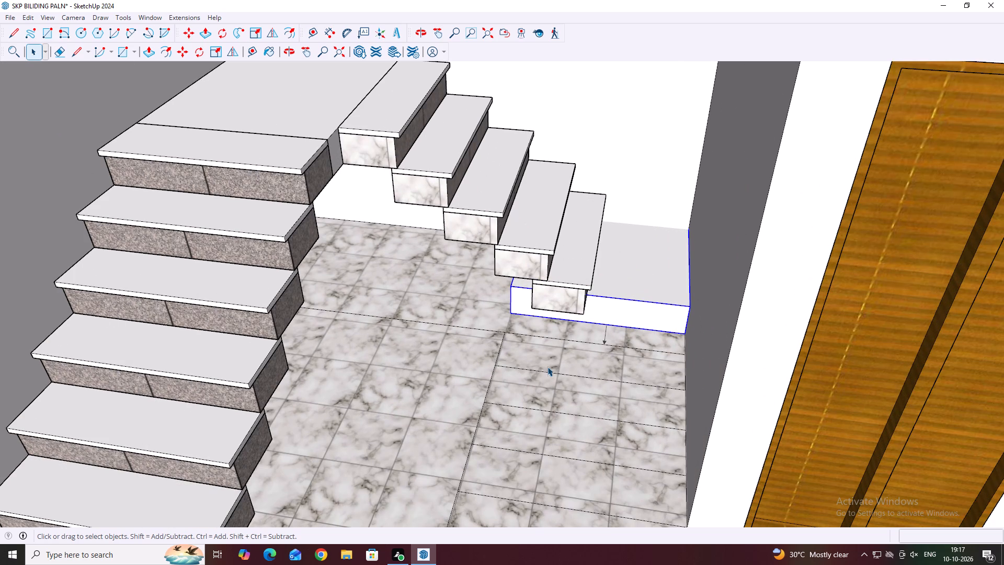
scroll(543, 272, "down", 2)
middle_click_drag(550, 263, 572, 222)
scroll(553, 276, "up", 3)
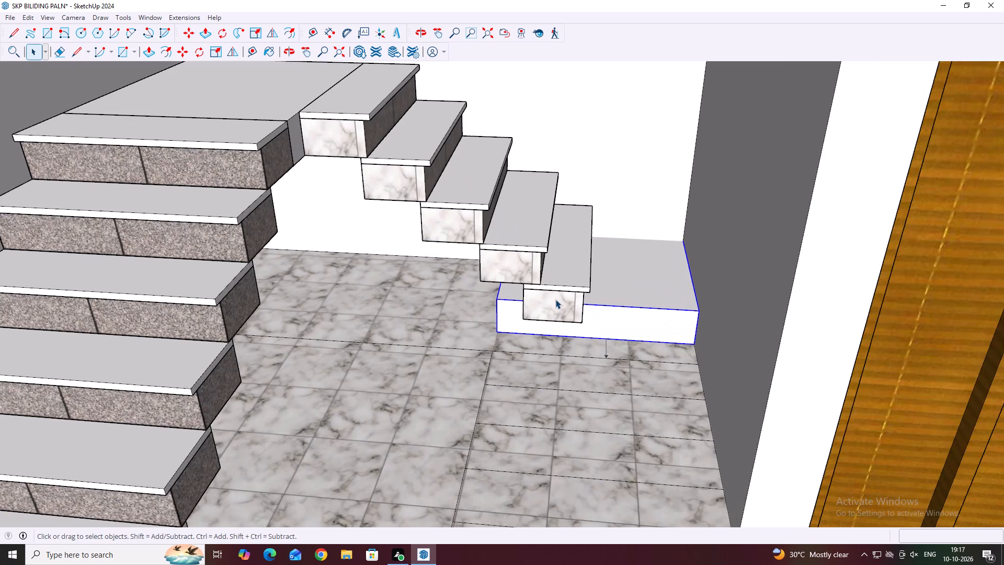
scroll(555, 299, "up", 1)
middle_click_drag(599, 321, 613, 226)
scroll(531, 366, "up", 1)
middle_click_drag(531, 364, 551, 254)
middle_click_drag(553, 294, 570, 386)
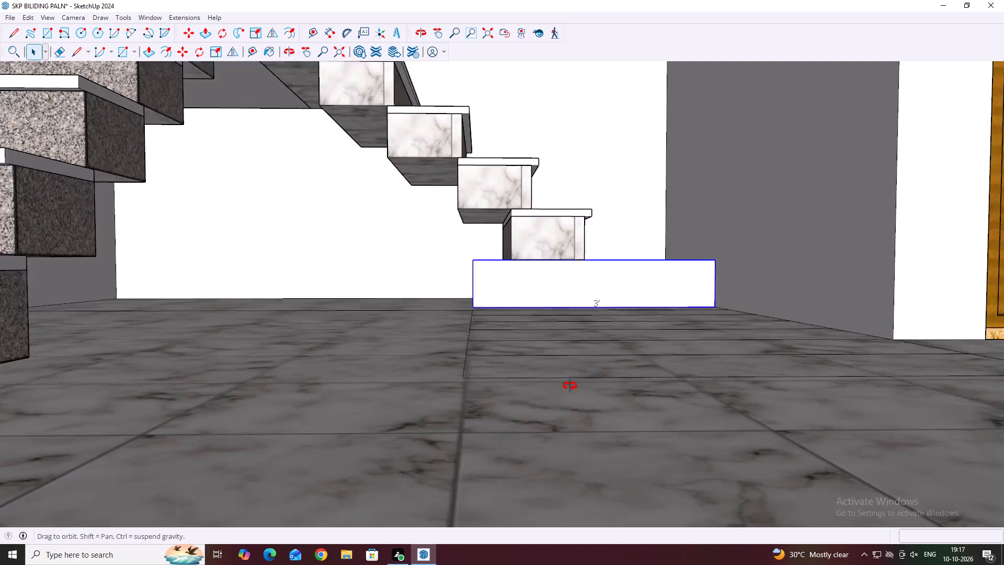
middle_click_drag(570, 386, 571, 395)
scroll(565, 365, "down", 5)
middle_click_drag(588, 241, 529, 331)
scroll(597, 248, "up", 2)
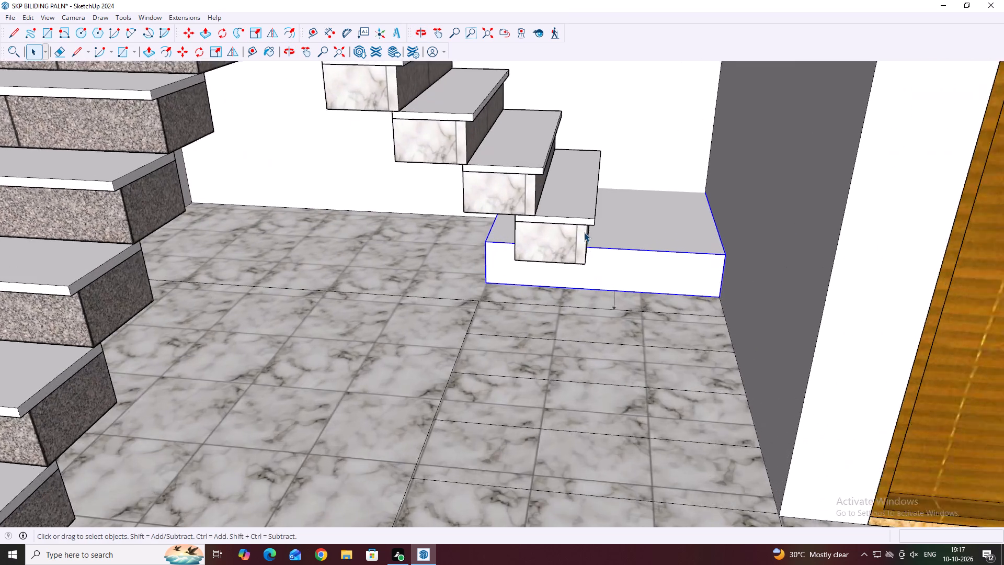
Select the second flight's lowest riser and tread and move them 7/8" outward along the upper riser's bottom side edge.
scroll(584, 232, "up", 4)
left_click(614, 236)
scroll(553, 234, "up", 3)
left_click(564, 221)
scroll(573, 206, "up", 4)
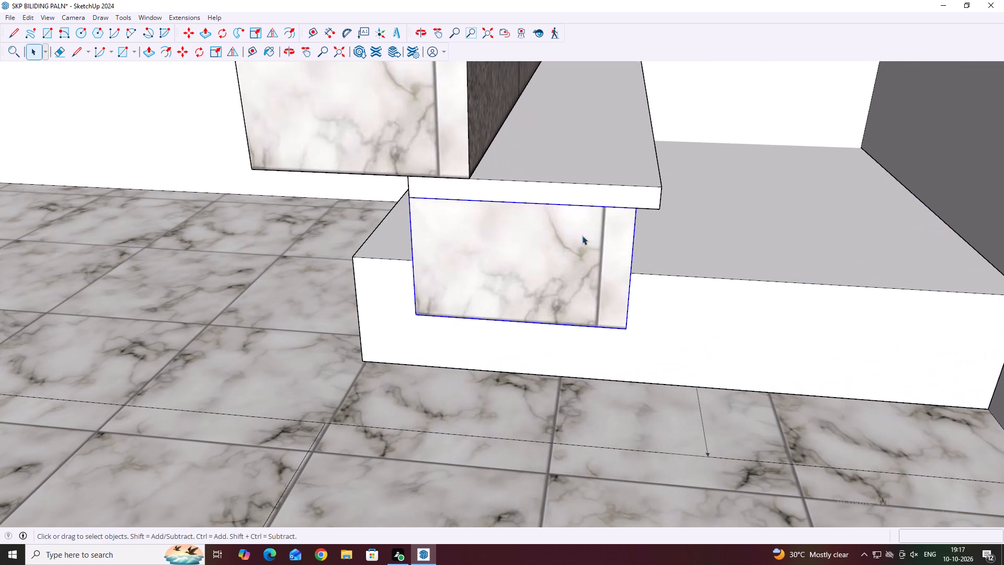
left_click(563, 195, "shift")
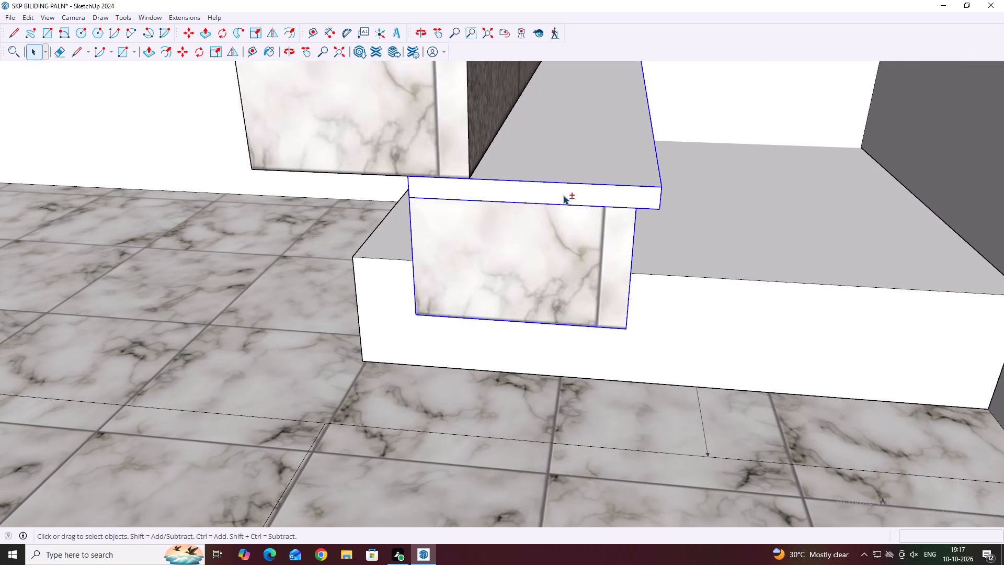
key("m")
scroll(449, 180, "up", 5)
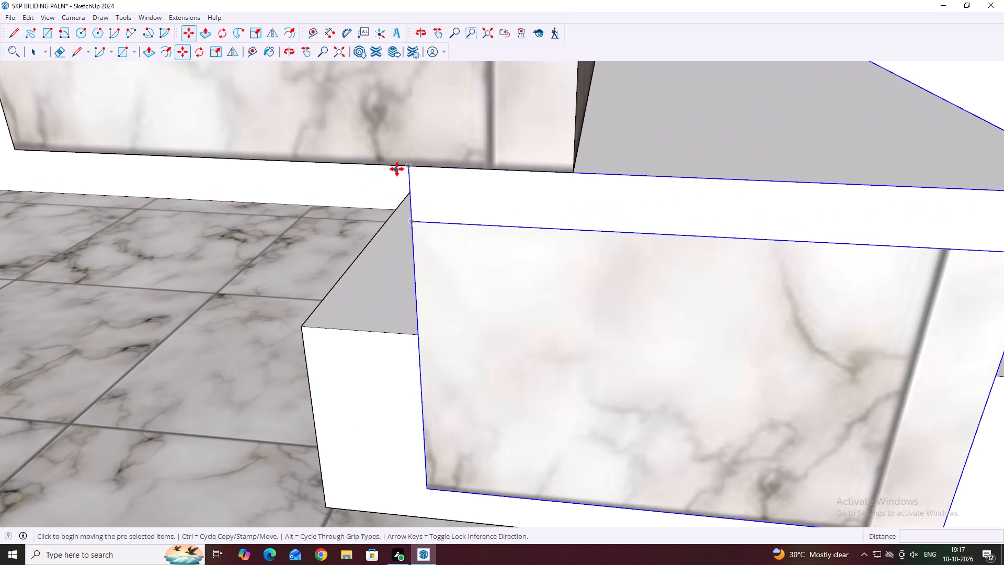
left_click(406, 163)
left_click(460, 168)
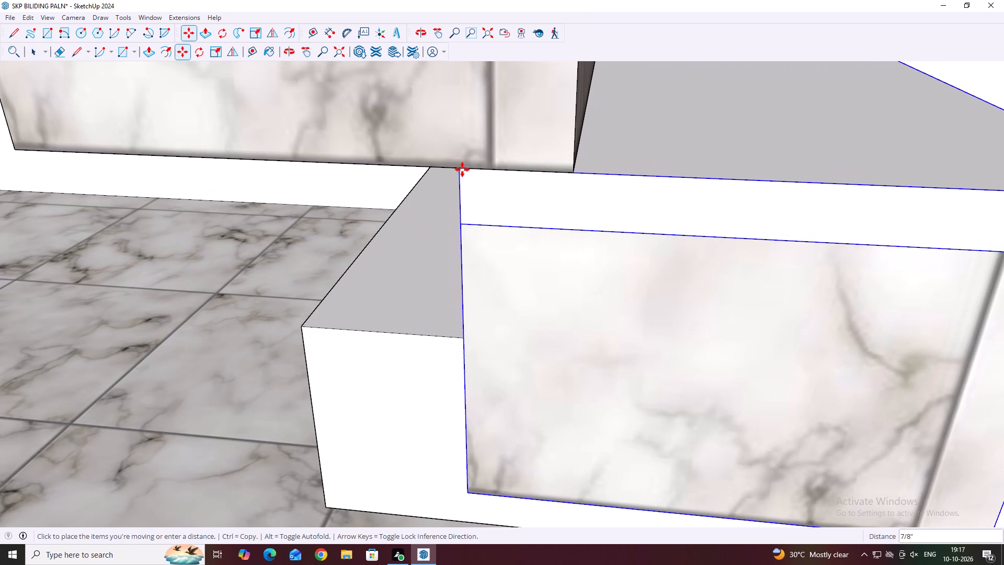
scroll(492, 209, "down", 20)
scroll(492, 209, "down", 1)
key("space")
middle_click_drag(609, 174, 535, 197)
left_click(424, 317)
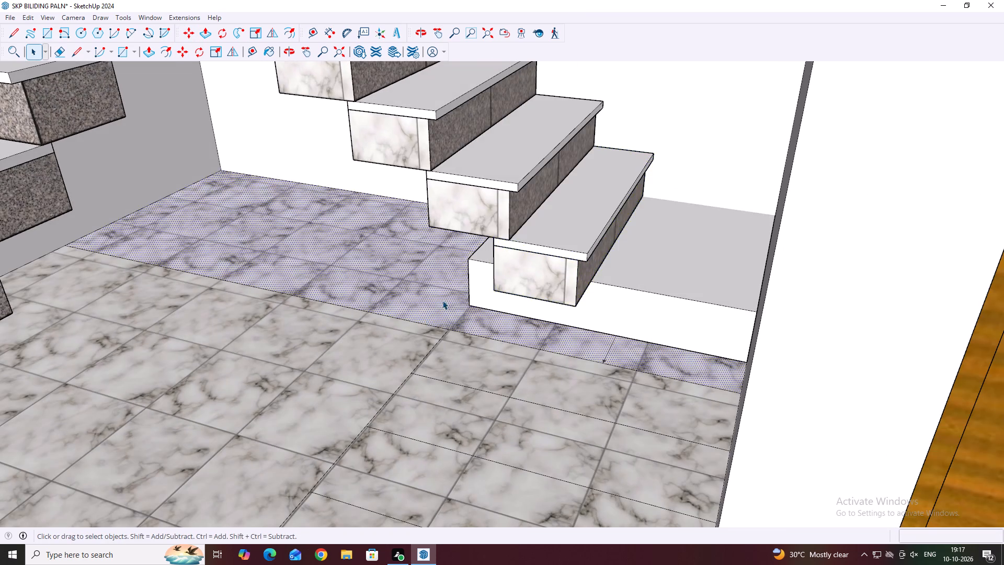
scroll(470, 292, "down", 13)
scroll(587, 308, "down", 20)
scroll(587, 308, "down", 14)
middle_click(587, 325)
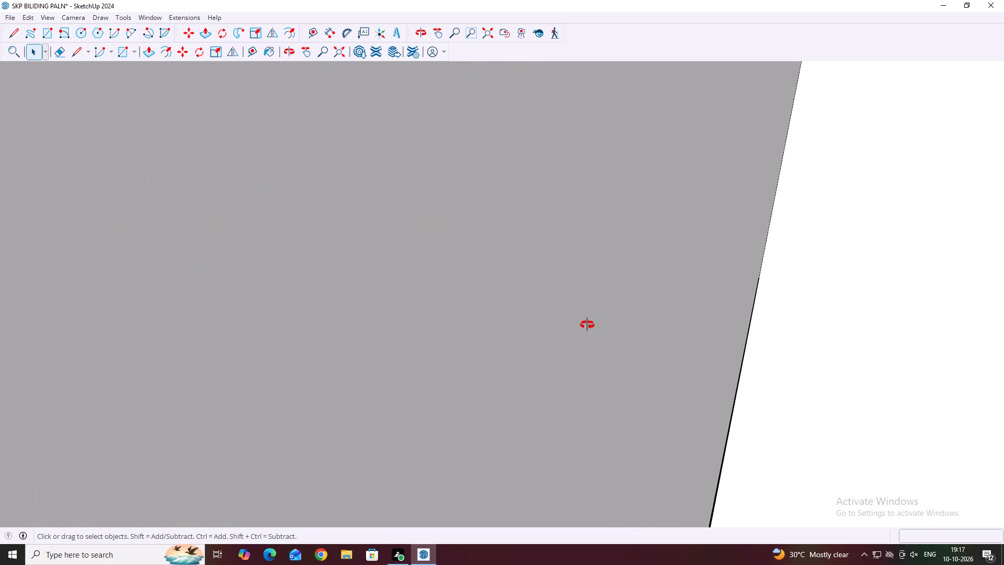
Examine both stair flights and the lower landing slab from above the house and from the front.
scroll(587, 325, "down", 2)
left_click(797, 326)
scroll(336, 320, "down", 20)
scroll(336, 320, "down", 9)
middle_click_drag(466, 287, 411, 313)
middle_click_drag(427, 319, 434, 325)
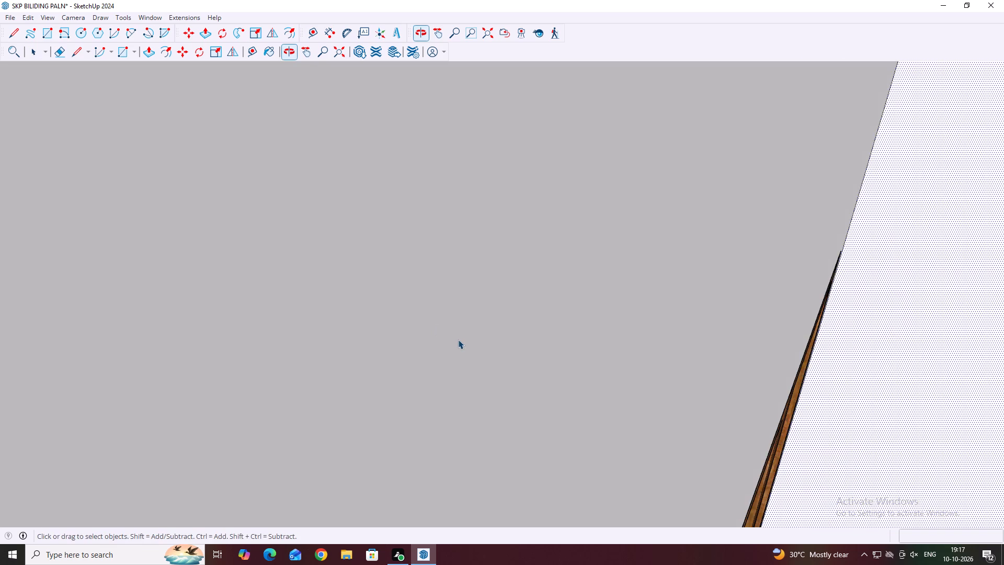
scroll(458, 340, "down", 20)
scroll(458, 340, "down", 20)
scroll(458, 340, "down", 9)
middle_click(532, 312)
middle_click(584, 318)
middle_click(596, 320)
middle_click(589, 315)
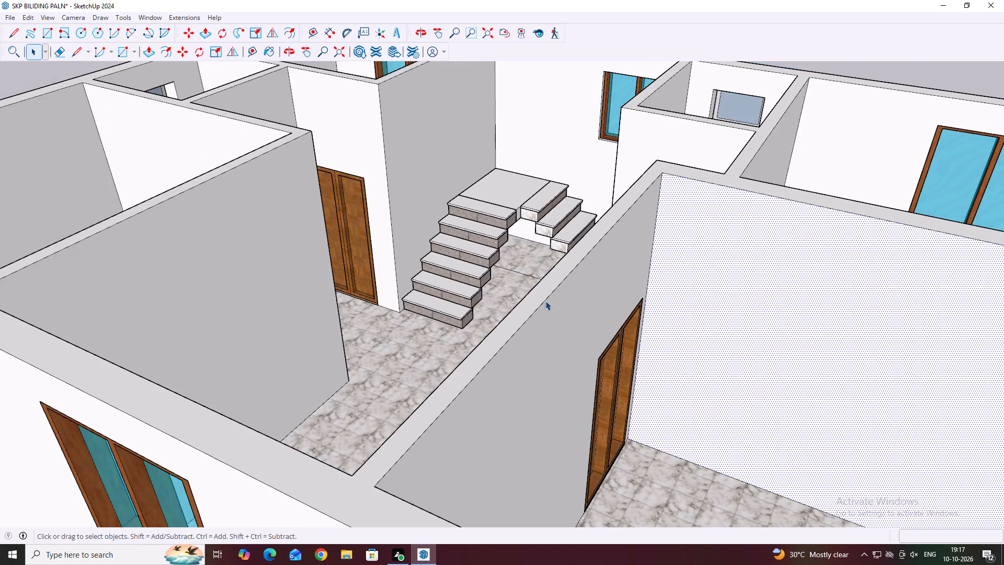
middle_click_drag(350, 235, 504, 267)
scroll(535, 250, "up", 5)
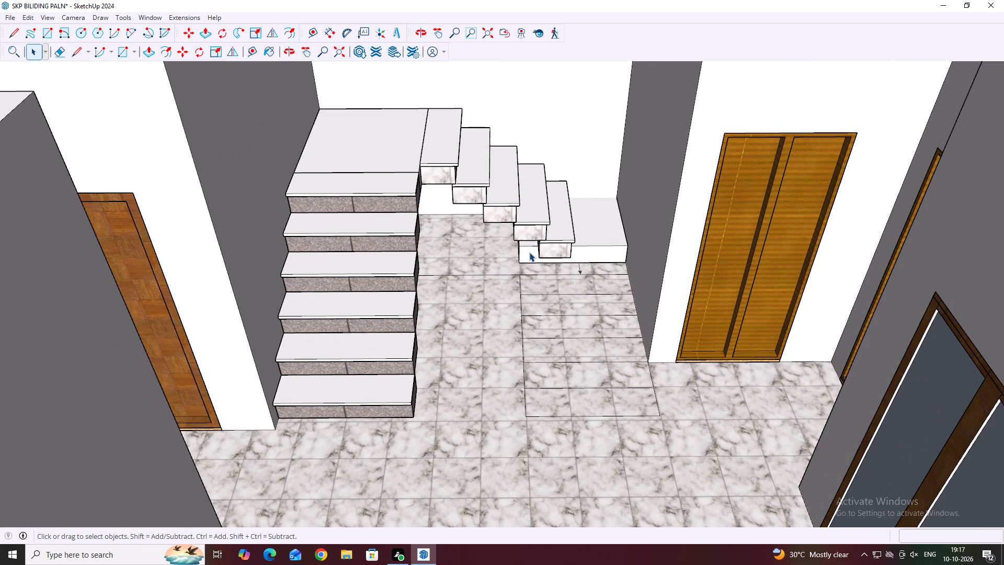
scroll(447, 260, "down", 2)
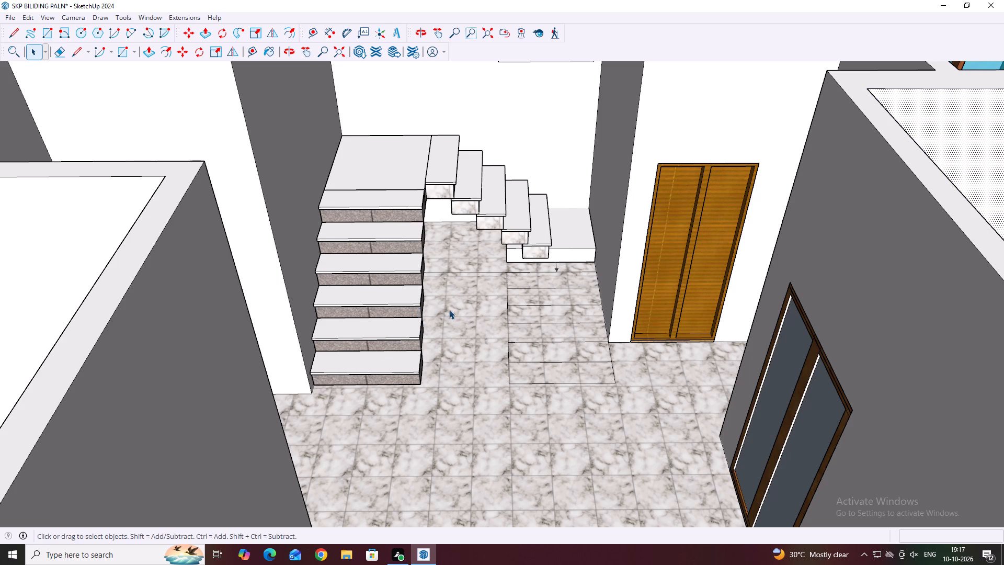
scroll(460, 192, "up", 2)
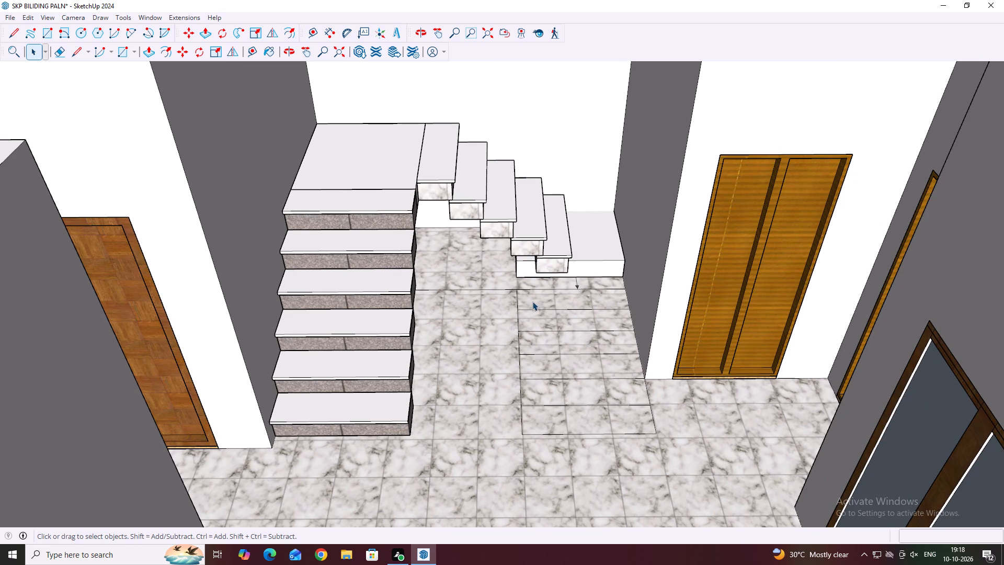
scroll(380, 405, "up", 2)
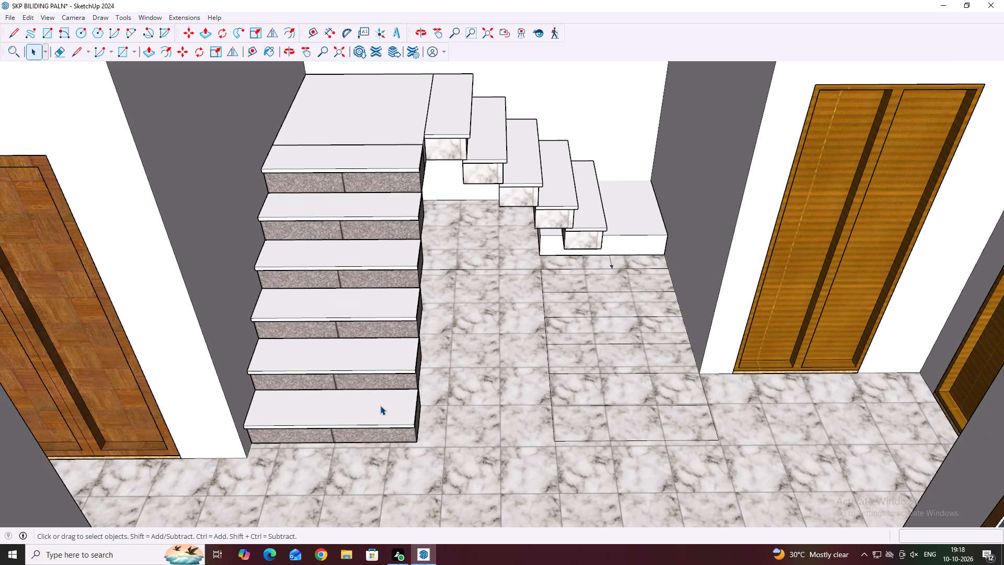
Select all treads and risers of the first flight and copy them about 5' 6" along the green axis toward the opposite wall.
left_click(353, 404, "shift")
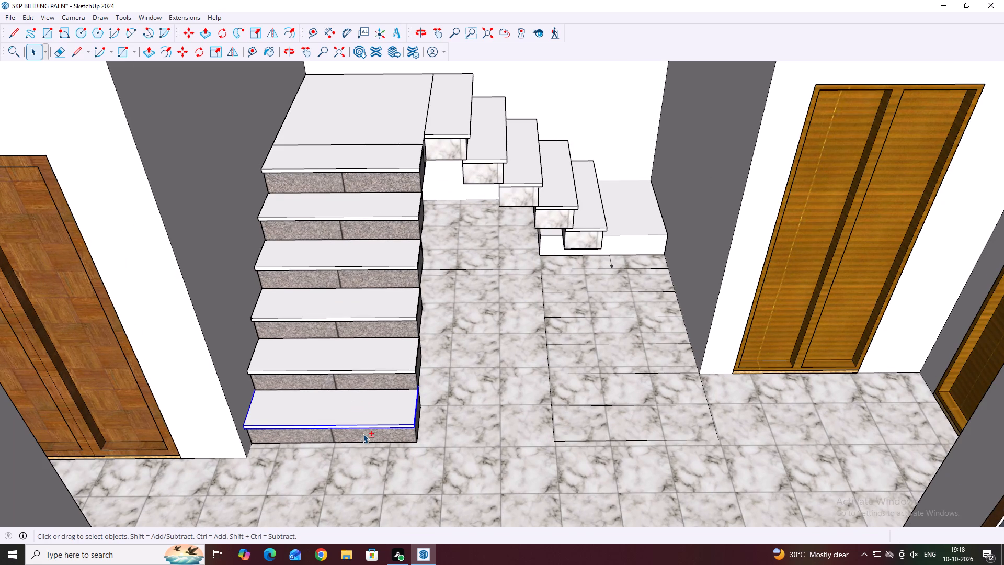
left_click(363, 434, "shift")
left_click(378, 380, "shift")
left_click(375, 356, "shift")
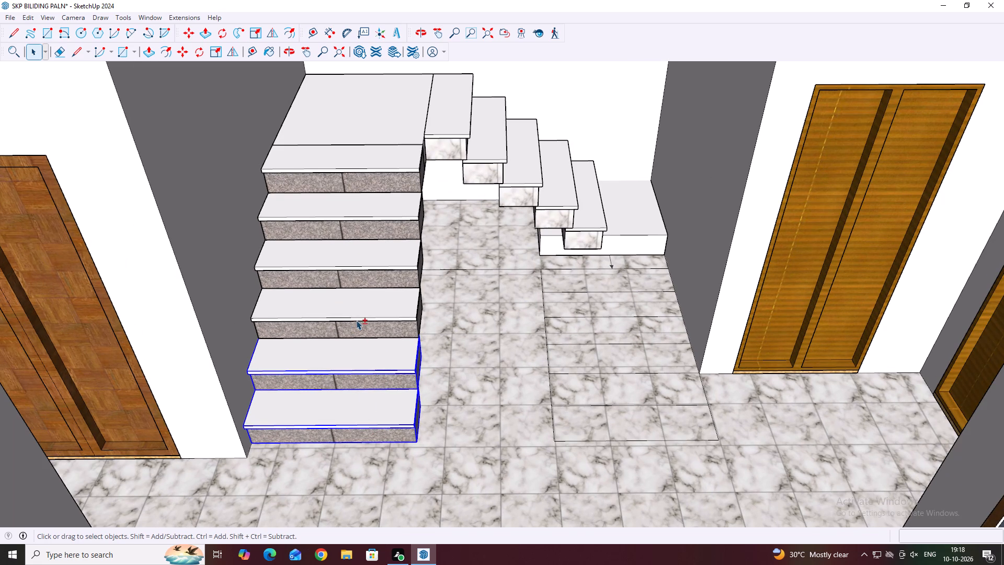
left_click(356, 320, "shift")
left_click(359, 333, "shift")
left_click(364, 278, "shift")
left_click(366, 248, "shift")
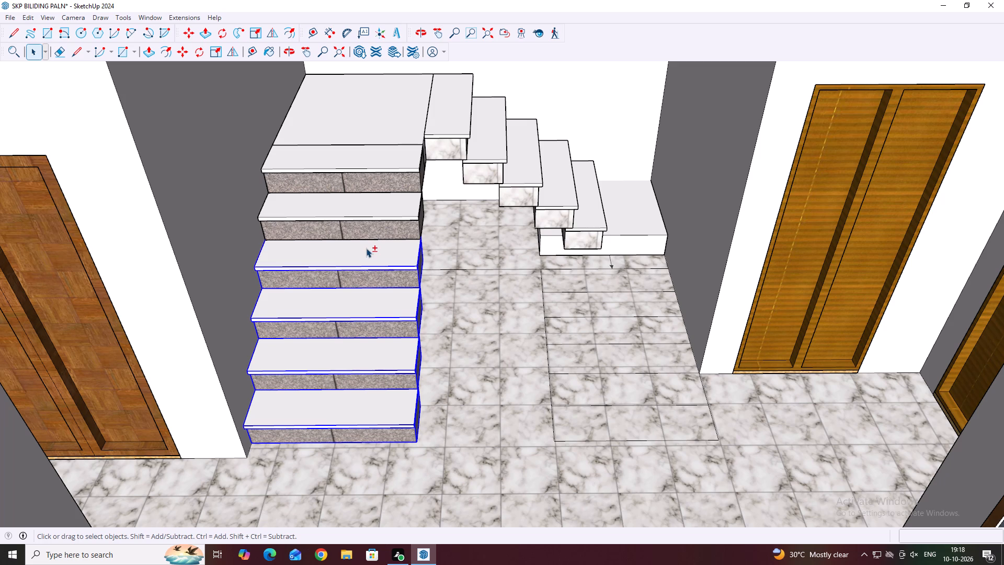
left_click(363, 229, "shift")
left_click(367, 202, "shift")
left_click(364, 186, "shift")
left_click(367, 161, "shift")
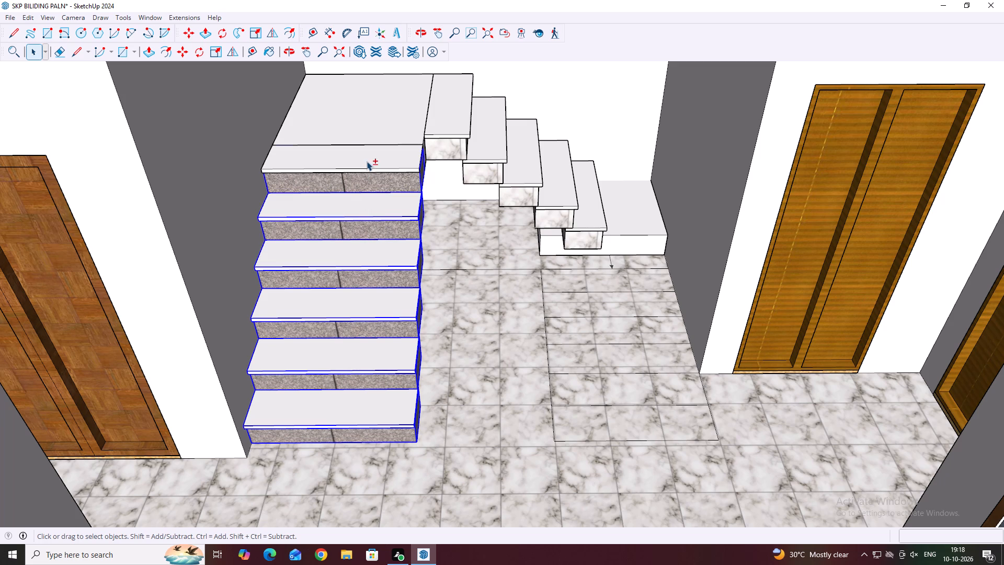
left_click(383, 182, "shift")
left_click(352, 184, "shift")
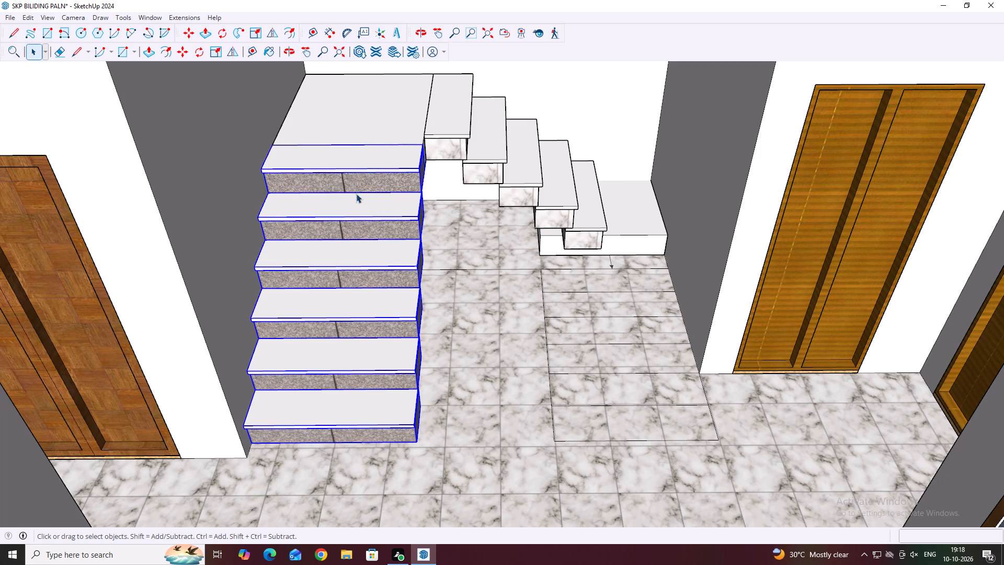
key("m")
scroll(415, 158, "up", 3)
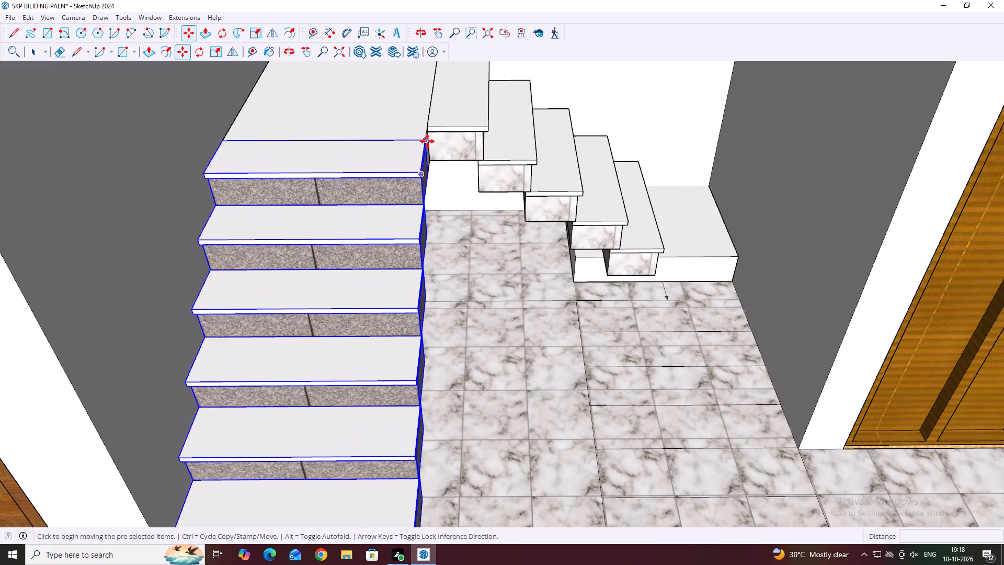
left_click(425, 140)
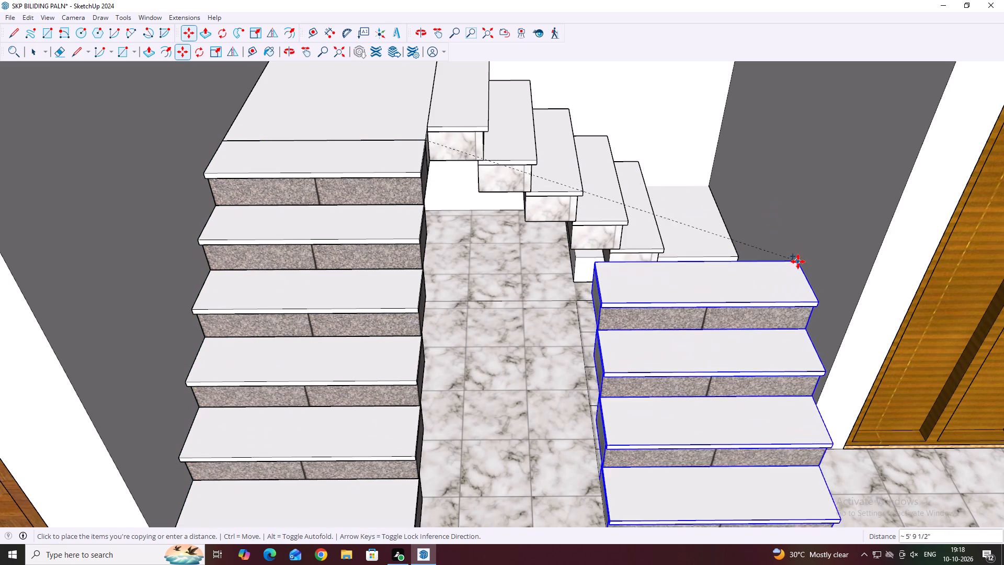
key("Right")
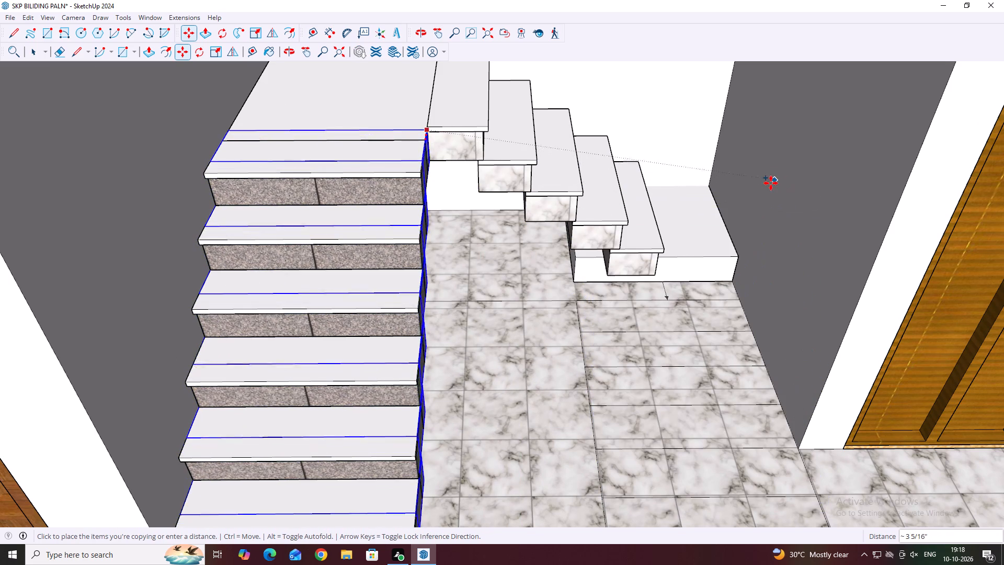
key("Up")
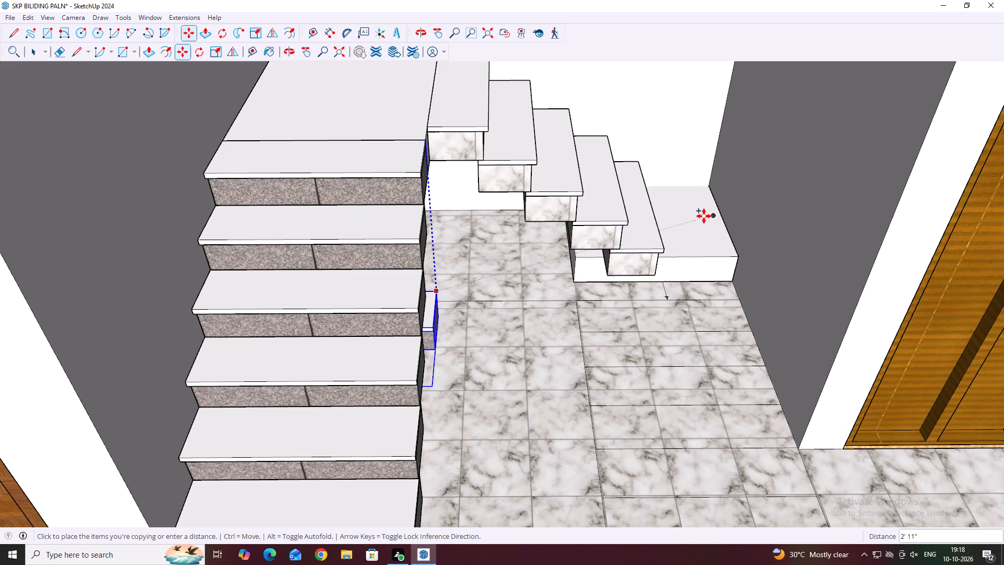
key("Left")
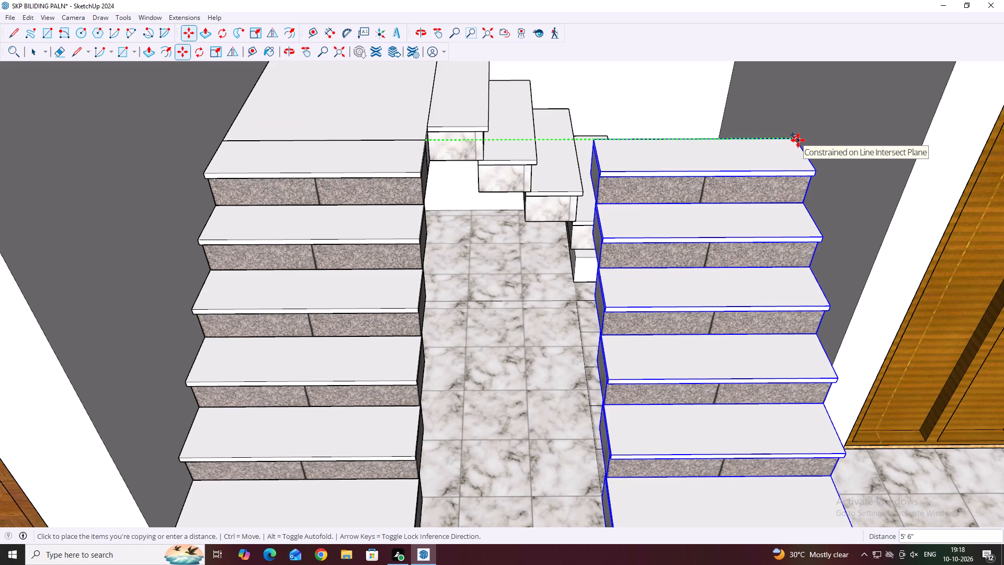
left_click(798, 140)
key("Escape")
scroll(599, 208, "down", 3)
middle_click(599, 208)
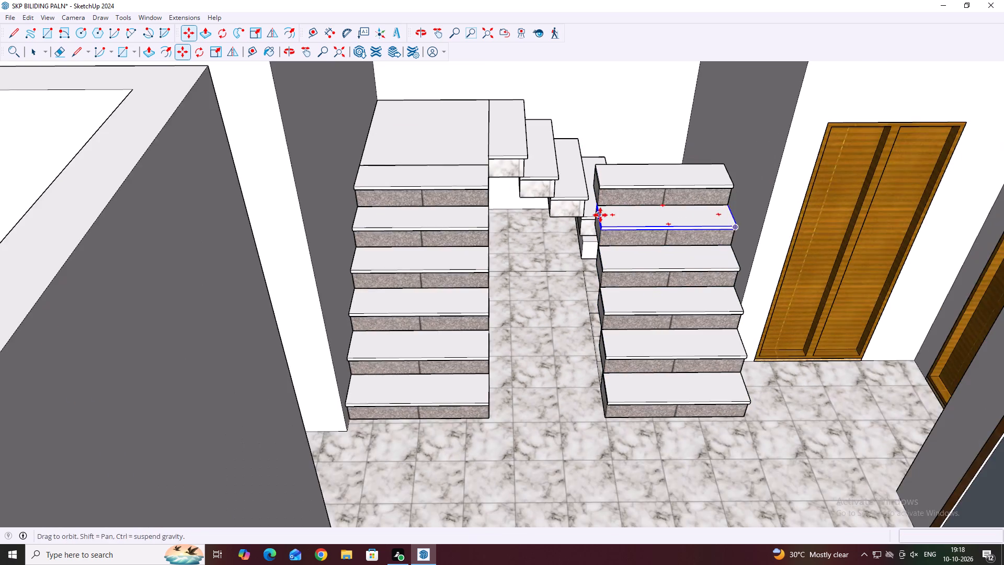
scroll(600, 215, "down", 7)
Select the lower landing slab and move it by its back corner about 2' 10 1/2" against the wall, behind the copied flight's top tread.
key("space")
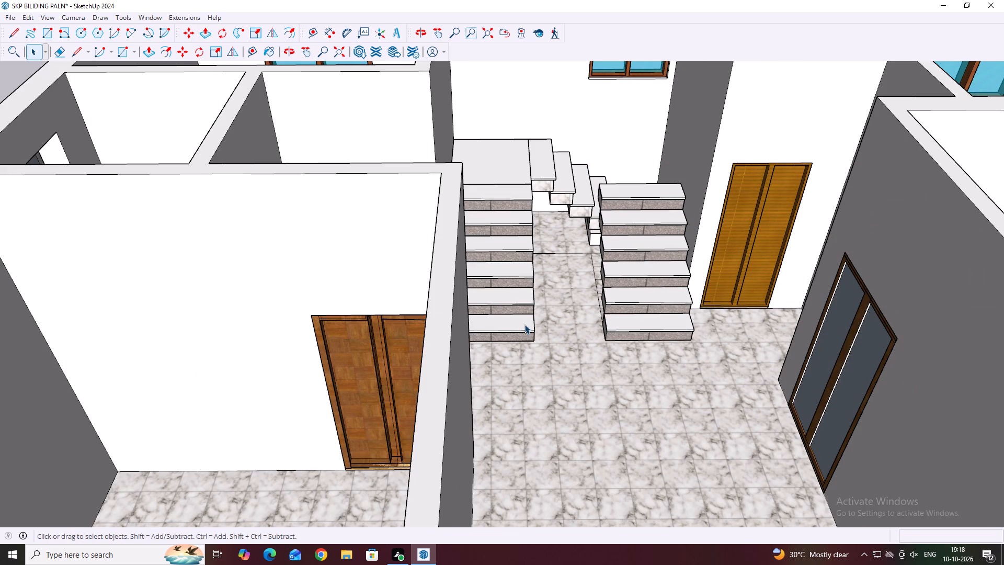
left_click(568, 316)
middle_click_drag(631, 262, 586, 347)
scroll(583, 354, "down", 4)
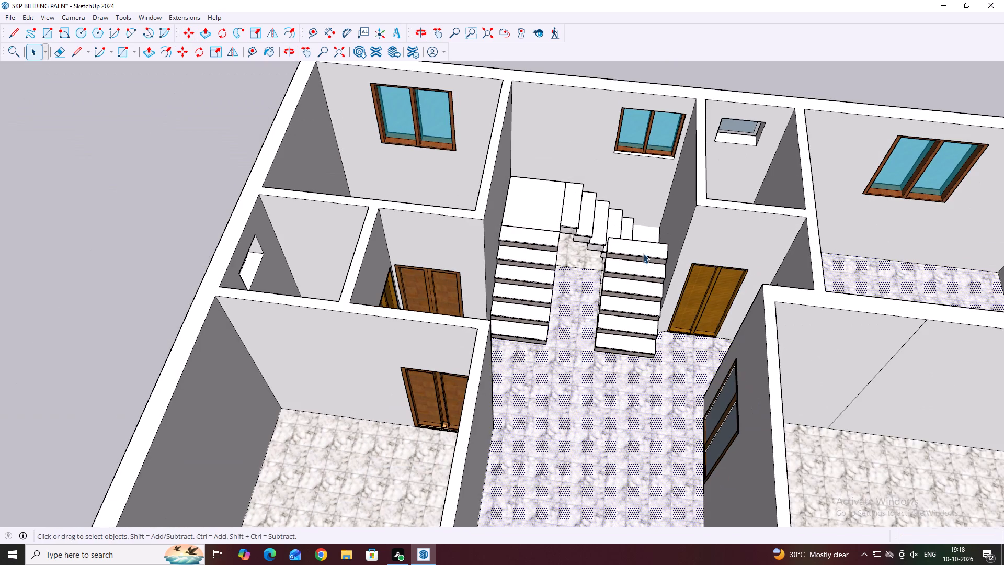
middle_click_drag(640, 255, 592, 301)
scroll(619, 263, "up", 13)
left_click(746, 243)
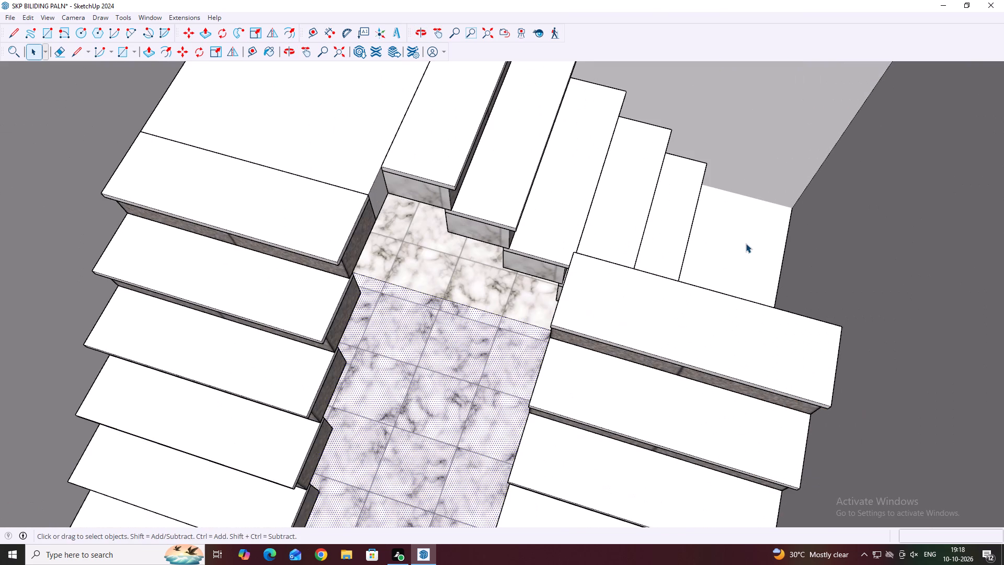
scroll(743, 259, "down", 4)
key("m")
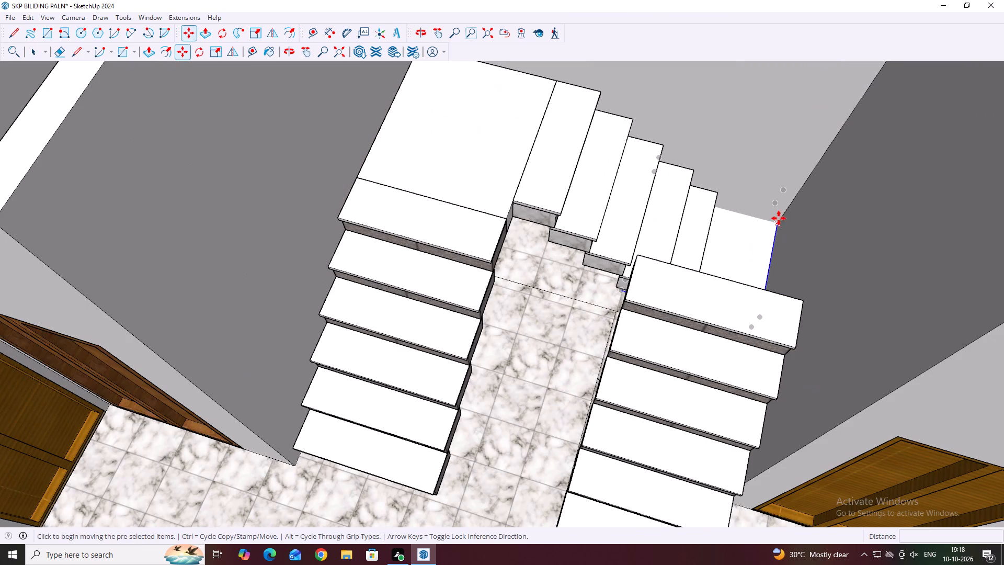
left_click(777, 218)
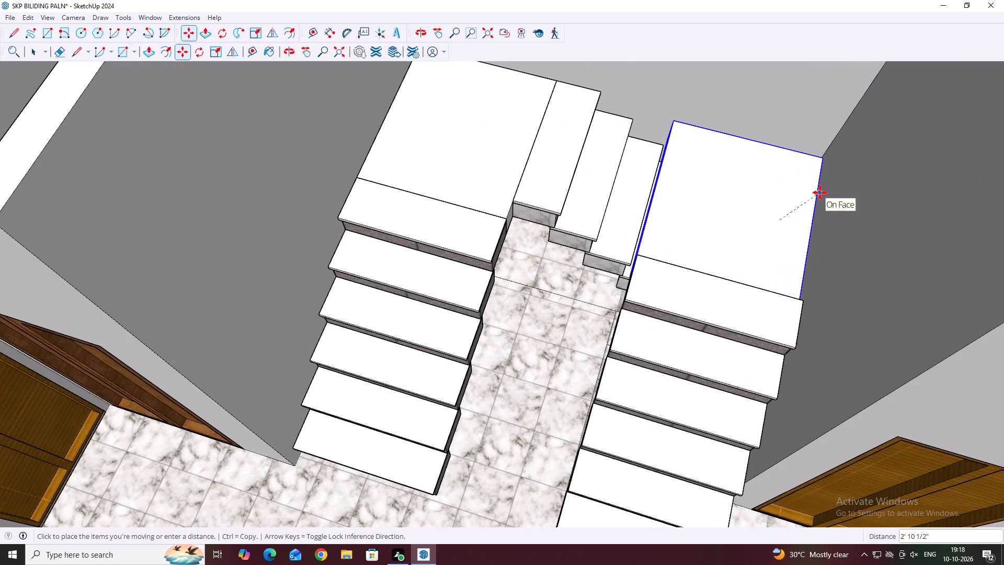
left_click(822, 194)
Shift the landing slab about 1 3/4", and by its front corner about 3 3/16" to the wall-side edge of the copied top tread.
scroll(790, 299, "up", 20)
scroll(790, 299, "up", 1)
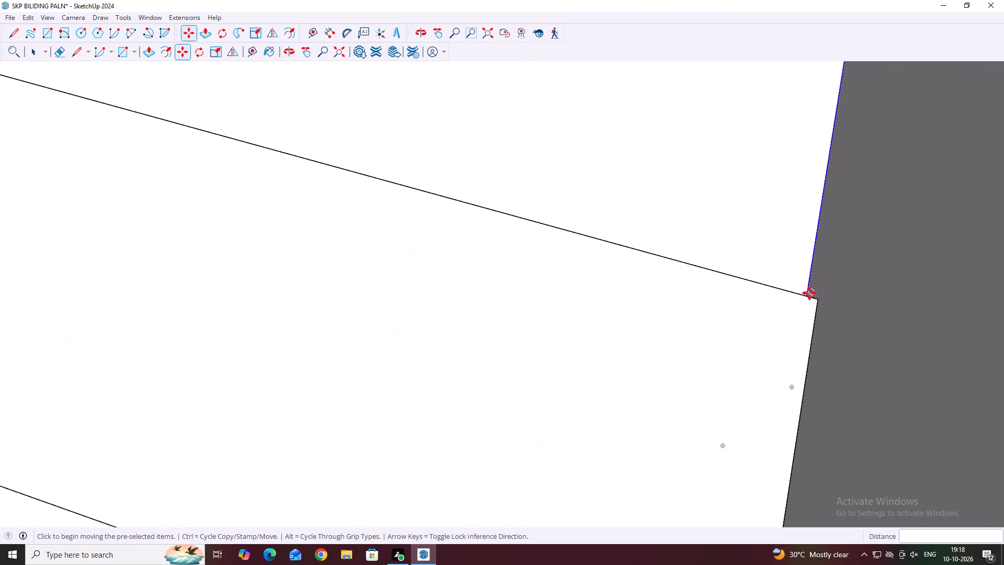
left_click(806, 290)
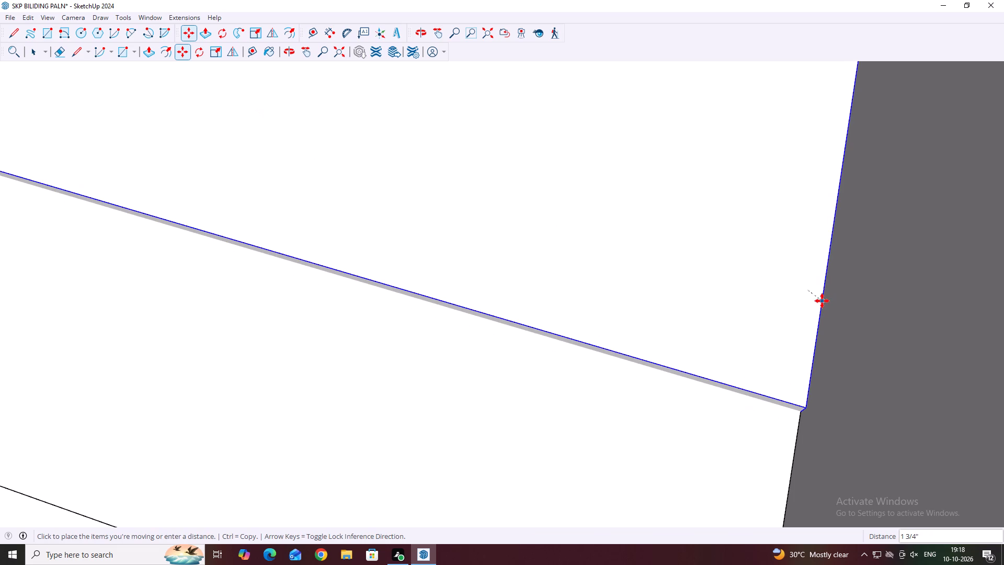
left_click(822, 301)
scroll(803, 406, "up", 3)
left_click(806, 404)
scroll(824, 293, "up", 2)
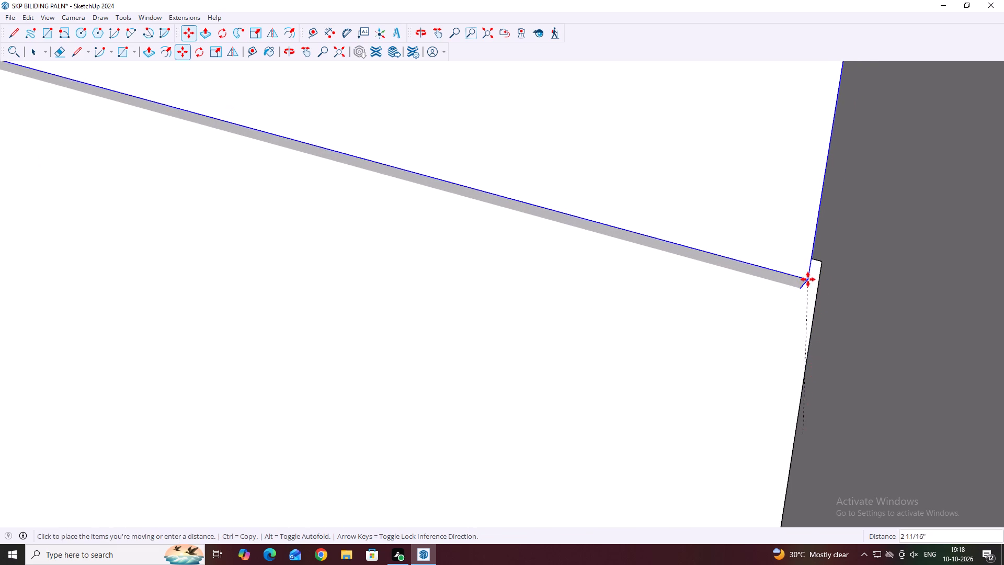
scroll(804, 266, "up", 1)
left_click(822, 255)
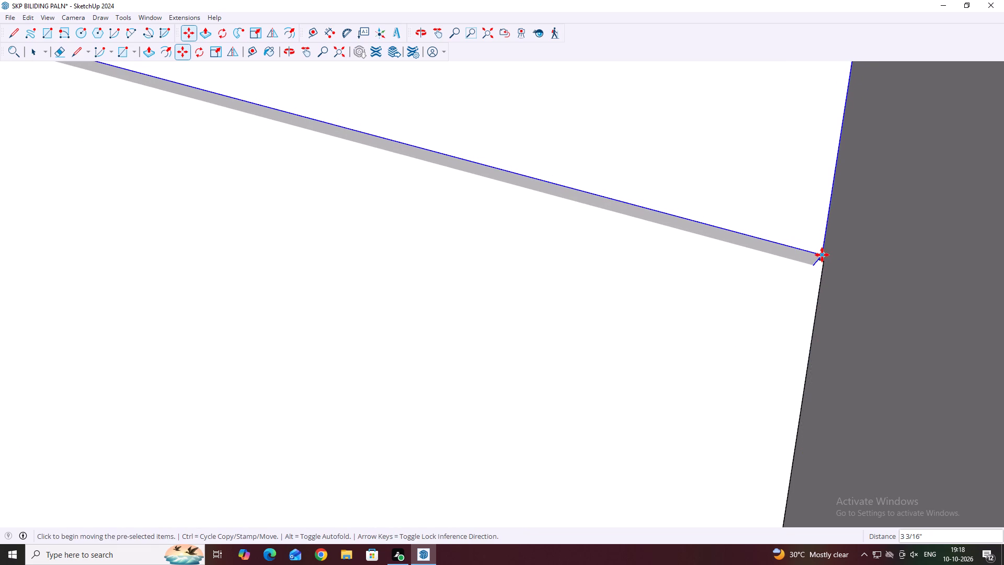
Move the landing slab by its front corner onto the back wall-side corner of the copied flight's top tread.
scroll(819, 260, "up", 13)
middle_click_drag(813, 261, 665, 287)
scroll(725, 303, "down", 5)
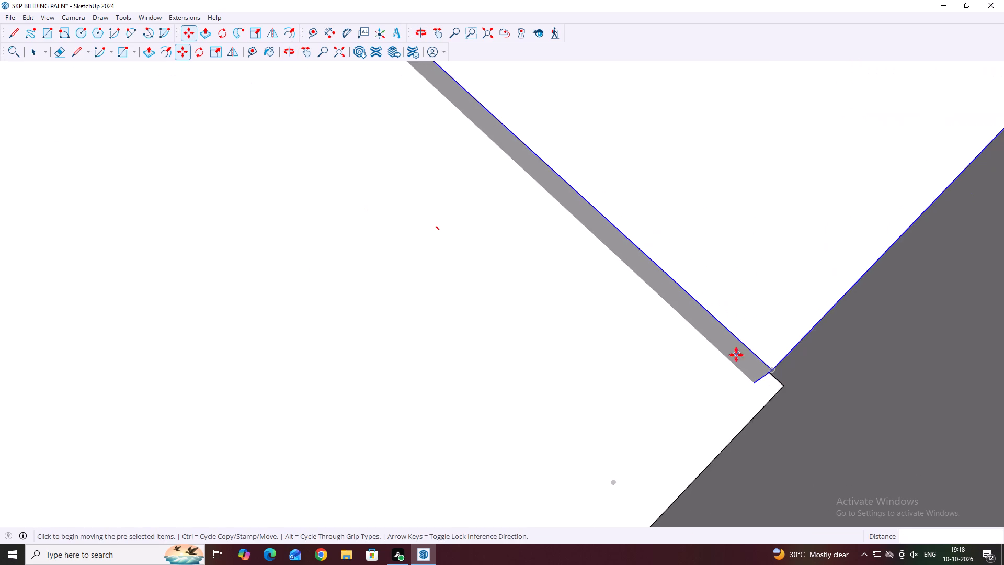
scroll(733, 364, "up", 7)
left_click(802, 355)
scroll(823, 348, "down", 2)
scroll(810, 372, "up", 2)
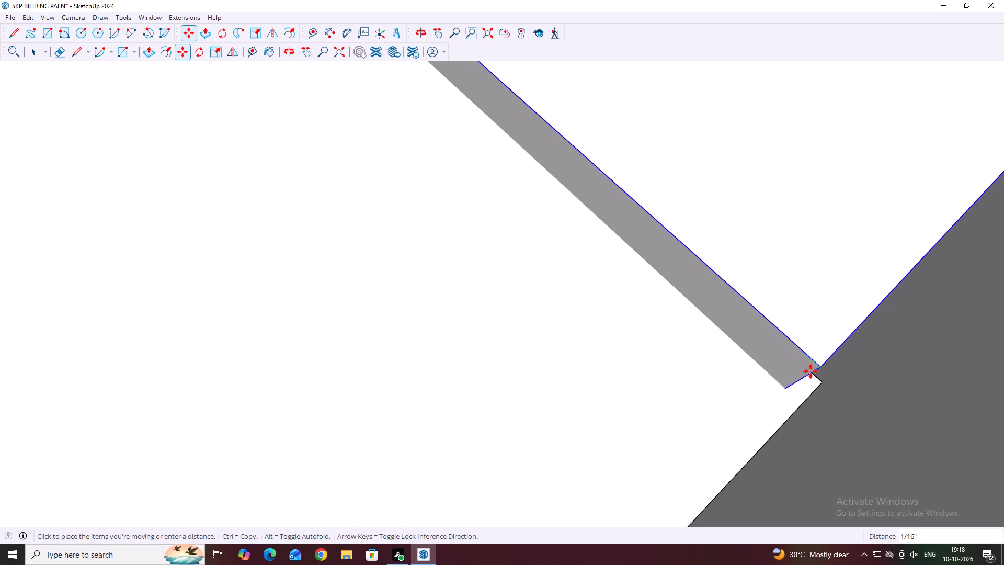
scroll(811, 371, "up", 2)
left_click(830, 387)
scroll(802, 370, "down", 16)
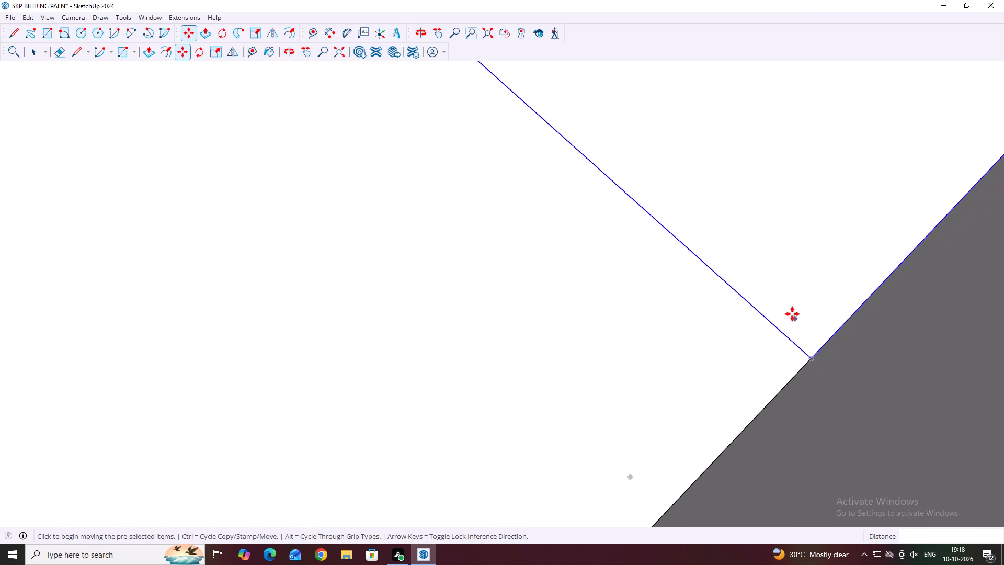
Examine the copied flight, the repositioned landing slab and where the cross flight of marble-riser steps meets them.
scroll(792, 314, "down", 20)
scroll(792, 314, "down", 20)
scroll(792, 314, "down", 20)
middle_click(751, 254)
middle_click(758, 264)
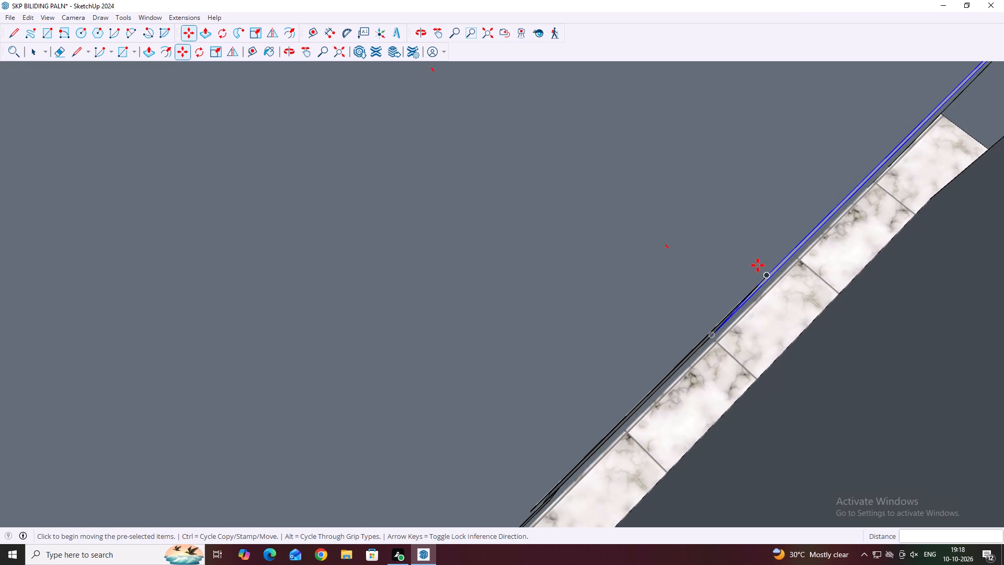
scroll(758, 265, "down", 20)
scroll(758, 265, "down", 20)
scroll(758, 265, "down", 20)
middle_click_drag(751, 235, 749, 247)
middle_click(746, 221)
middle_click(741, 218)
middle_click_drag(740, 220, 740, 225)
middle_click(711, 245)
middle_click(697, 260)
middle_click_drag(694, 265, 694, 282)
middle_click(699, 256)
middle_click(699, 248)
middle_click(700, 236)
middle_click(700, 238)
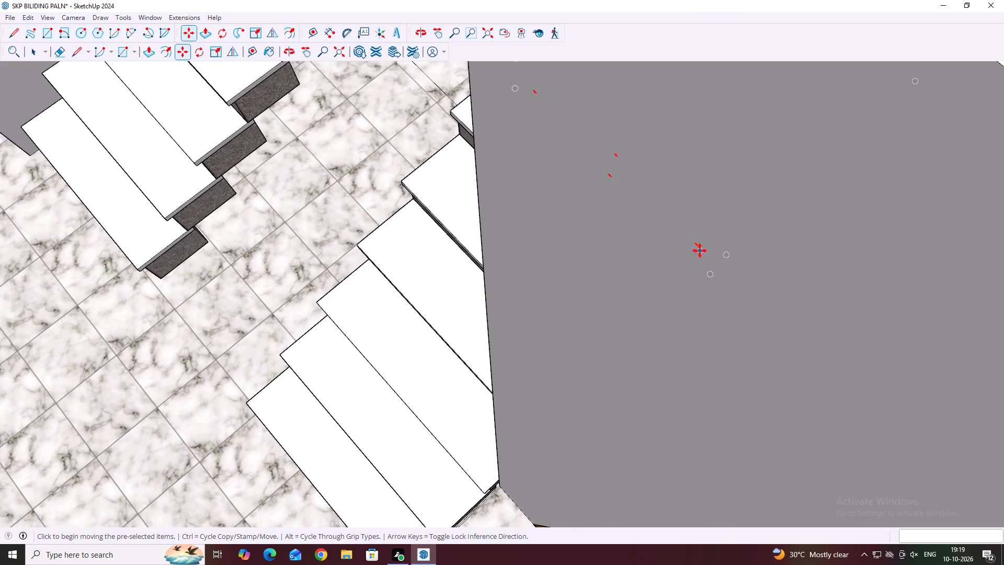
scroll(700, 251, "down", 7)
middle_click_drag(447, 173, 576, 182)
scroll(576, 182, "down", 15)
key("space")
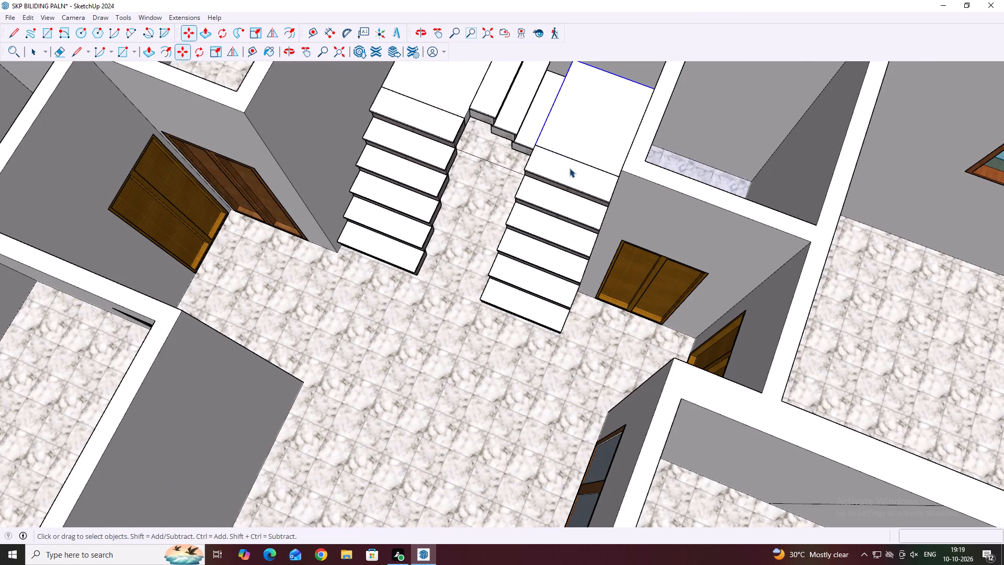
scroll(538, 151, "up", 10)
middle_click_drag(627, 177, 655, 226)
scroll(648, 219, "down", 4)
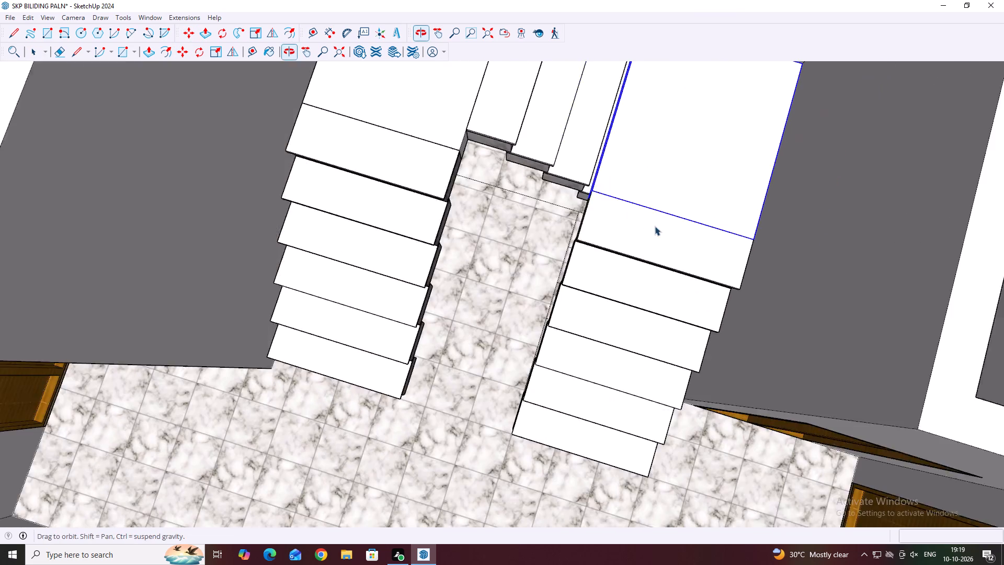
middle_click_drag(655, 226, 654, 225)
scroll(655, 226, "down", 9)
middle_click_drag(618, 224, 664, 109)
scroll(586, 165, "up", 4)
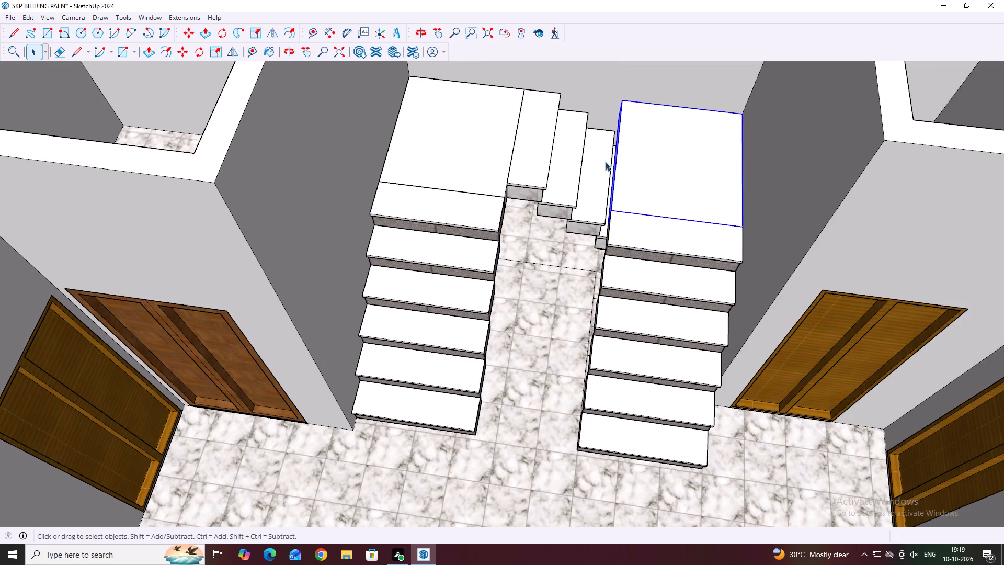
middle_click_drag(658, 190, 628, 213)
scroll(588, 236, "up", 8)
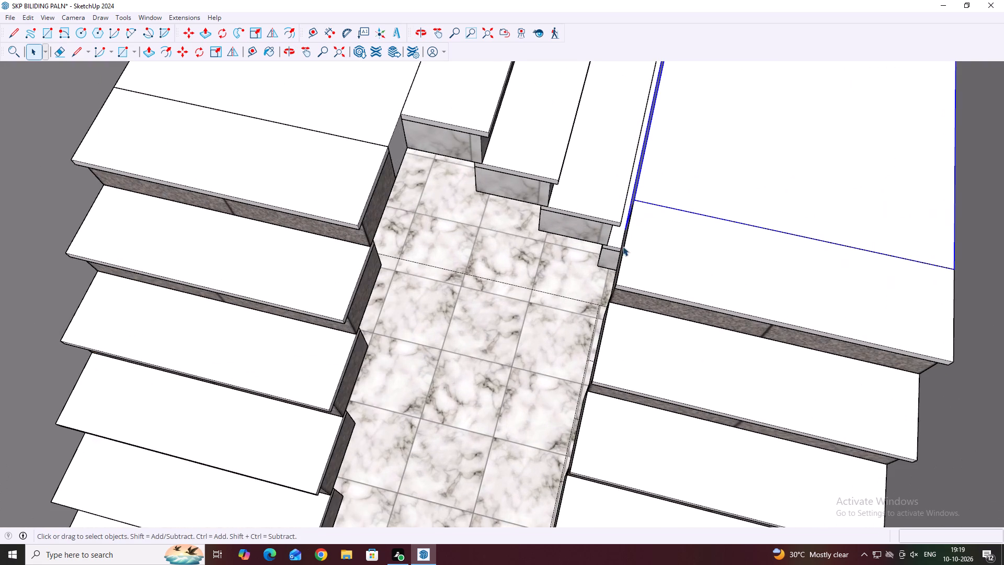
Delete the riser block and tread of the top step in the copied flight, in front of the lower landing slab.
middle_click_drag(652, 277, 655, 184)
scroll(655, 184, "up", 1)
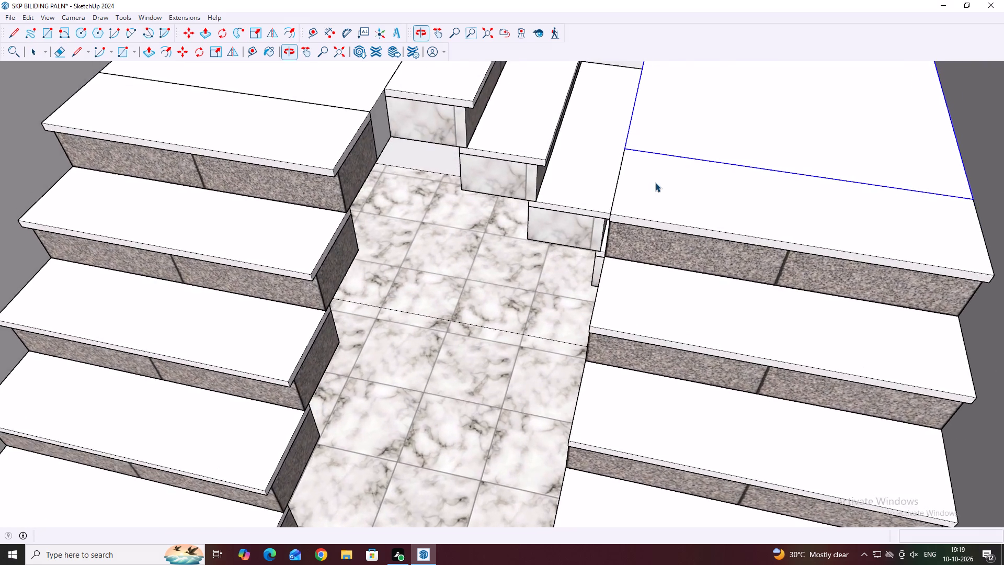
scroll(655, 180, "down", 4)
middle_click_drag(688, 226, 671, 229)
scroll(671, 229, "down", 5)
scroll(671, 285, "up", 2)
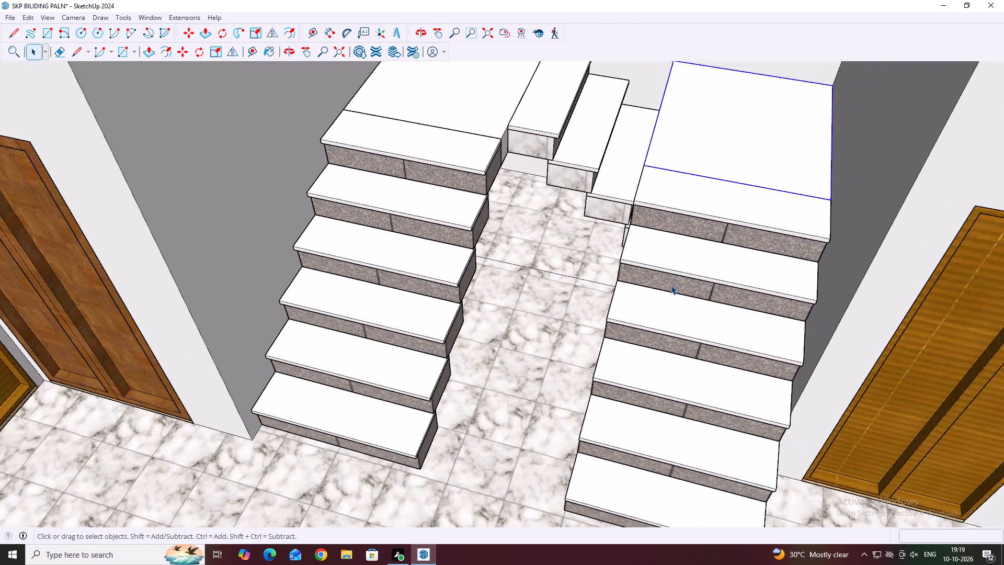
scroll(671, 285, "up", 4)
middle_click_drag(546, 179, 691, 262)
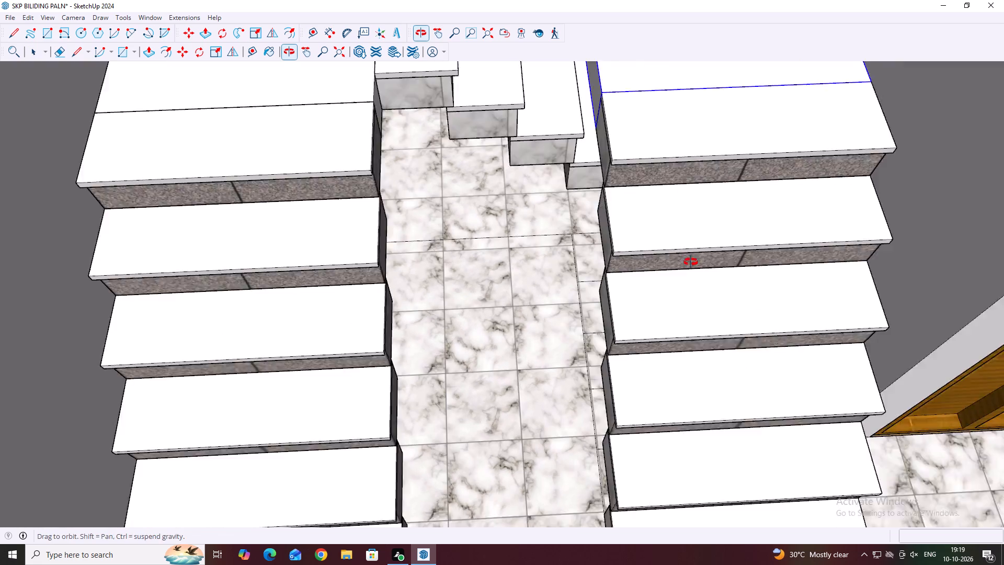
middle_click_drag(691, 262, 726, 256)
middle_click_drag(541, 149, 717, 185)
scroll(459, 84, "up", 3)
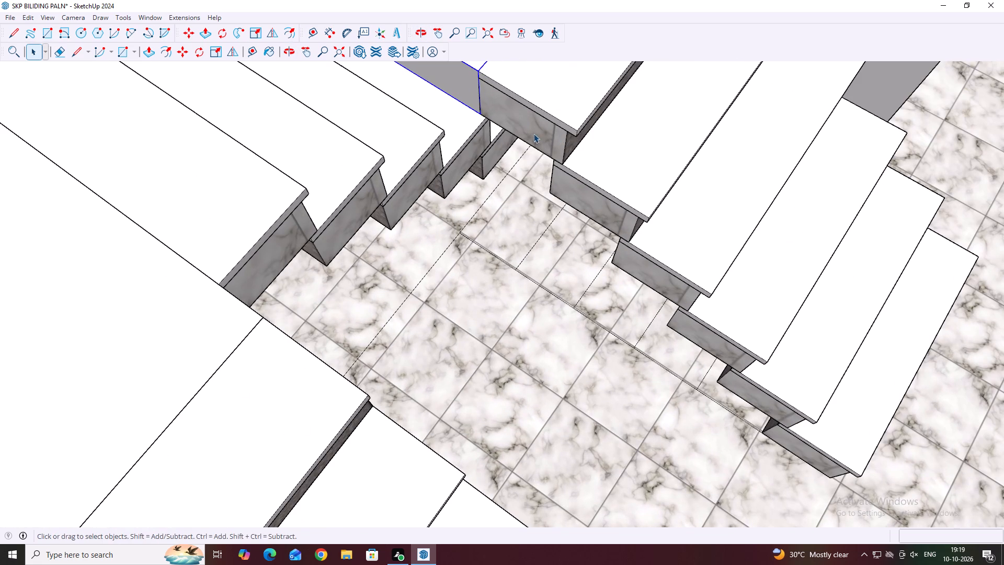
left_click(563, 135)
key("Delete")
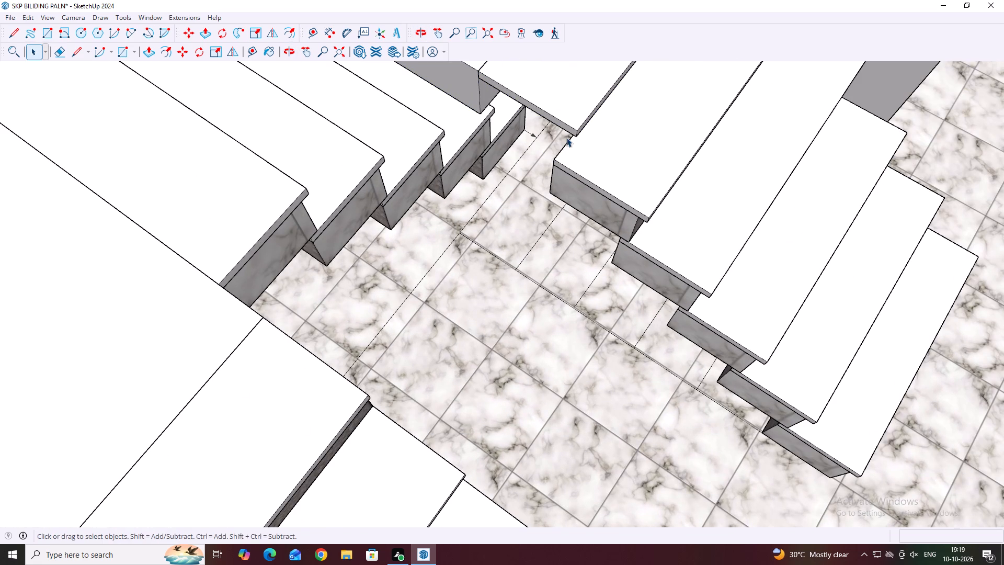
left_click(568, 125)
key("Delete")
Delete the tread and granite riser of the copied flight's next step down, leaving four steps.
scroll(498, 125, "down", 3)
middle_click_drag(581, 120, 419, 117)
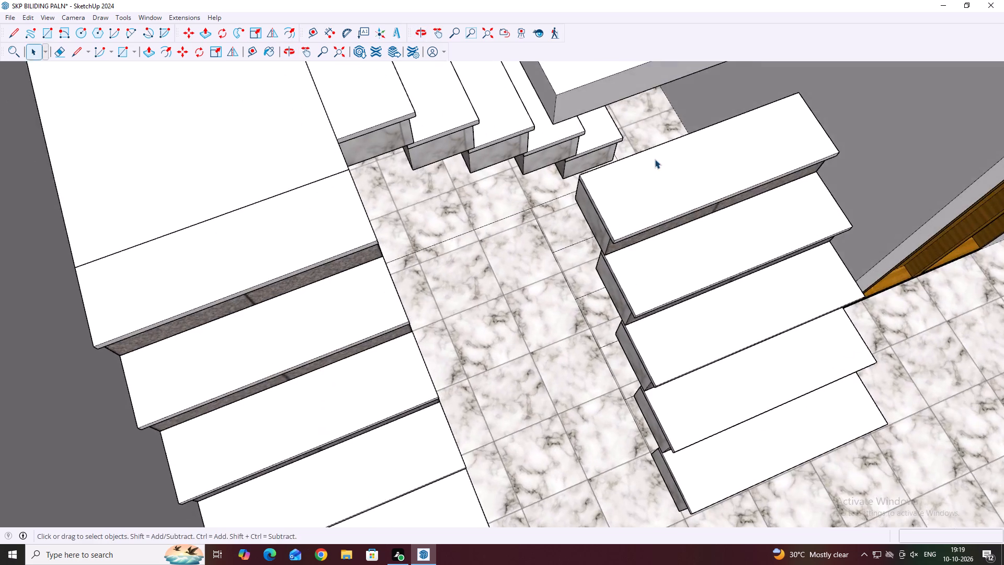
scroll(655, 159, "down", 6)
middle_click_drag(701, 164, 580, 130)
middle_click_drag(658, 239, 631, 179)
scroll(667, 242, "up", 3)
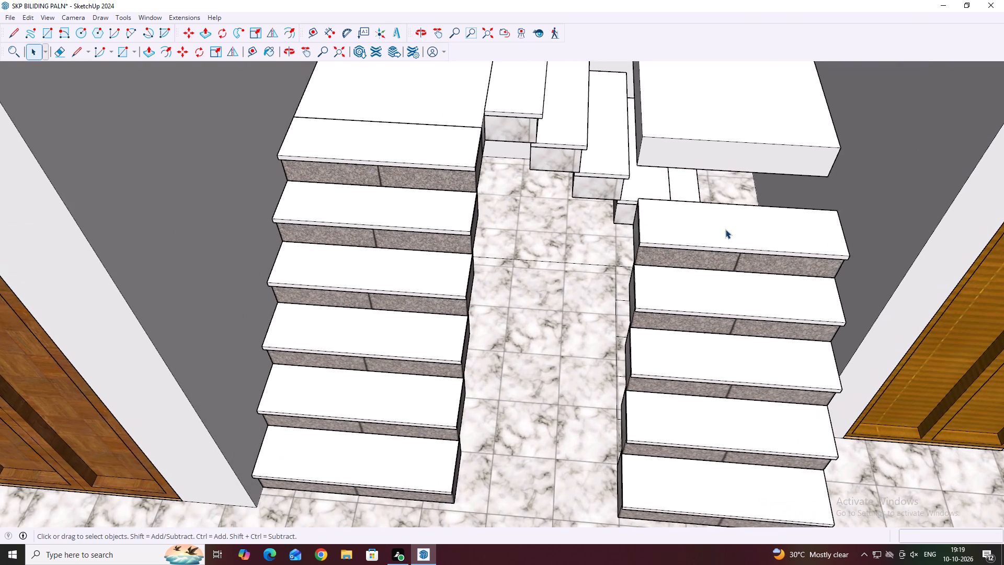
left_click(714, 232)
key("Delete")
left_click(703, 259)
key("Delete")
Select the lower landing slab and move it by its front inner corner down and forward towards the shortened copied flight.
scroll(722, 173, "up", 1)
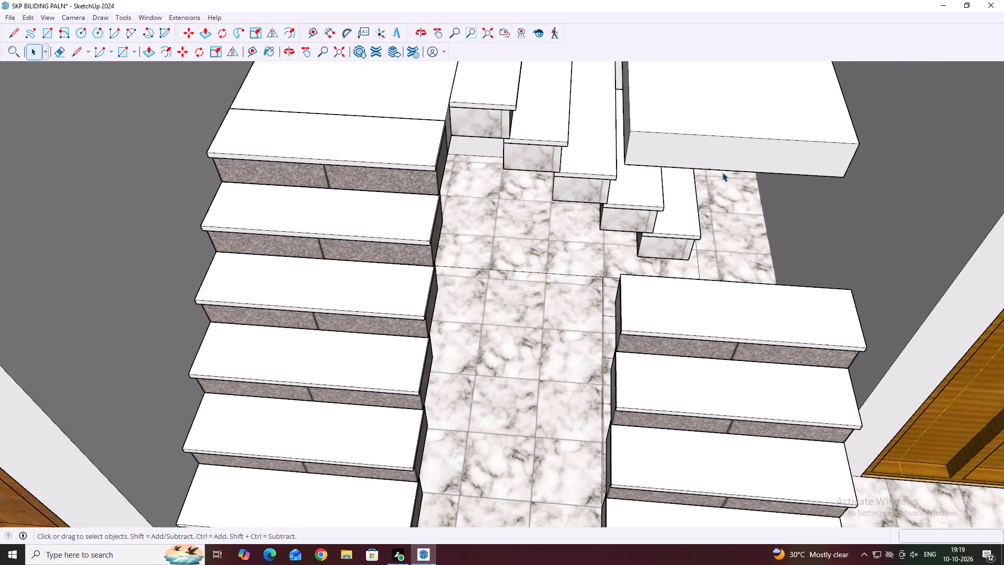
scroll(722, 172, "up", 1)
left_click_drag(745, 181, 715, 128)
key("Escape")
left_click(706, 146)
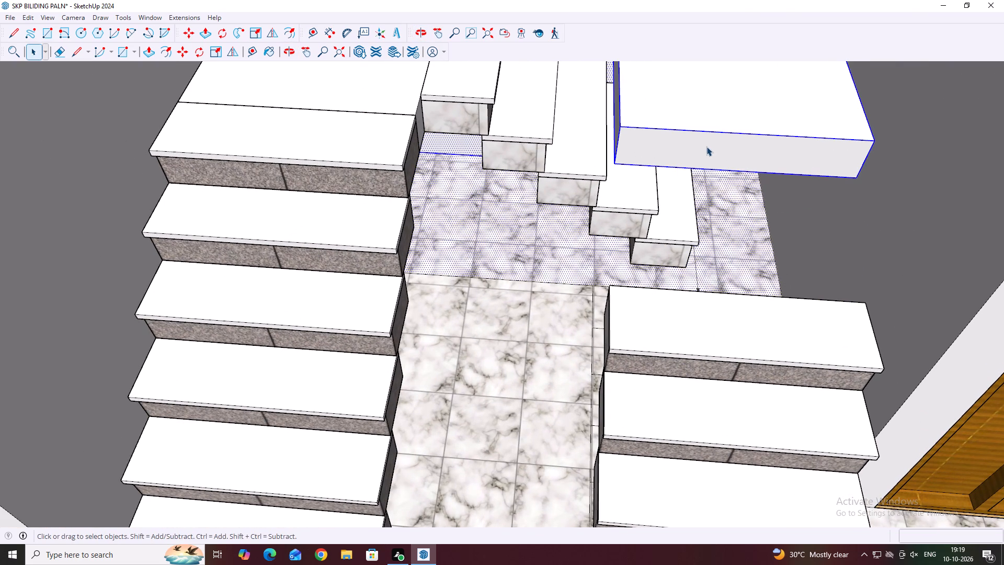
key("m")
scroll(609, 160, "up", 3)
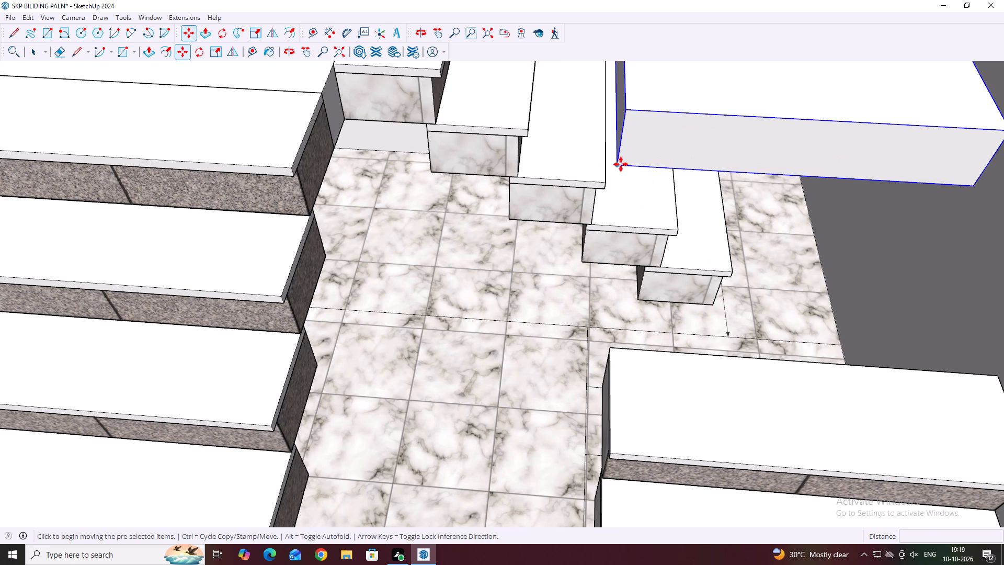
left_click(626, 109)
scroll(603, 289, "up", 2)
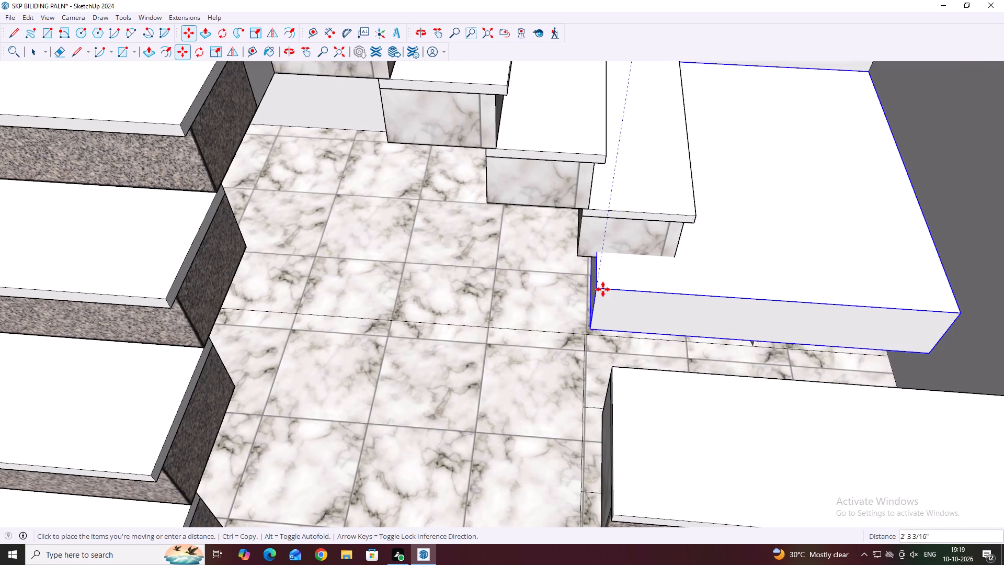
left_click(616, 310)
scroll(615, 386, "up", 3)
Move the landing slab by its lower front corner onto the back bottom corner of the copied flight's top step.
middle_click_drag(579, 379, 718, 327)
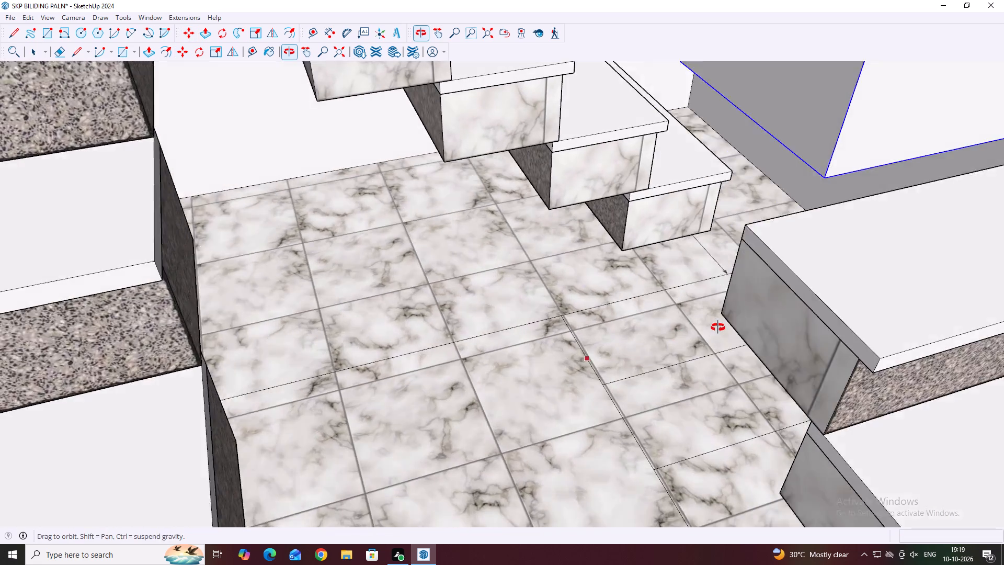
middle_click_drag(718, 327, 736, 317)
left_click(854, 119)
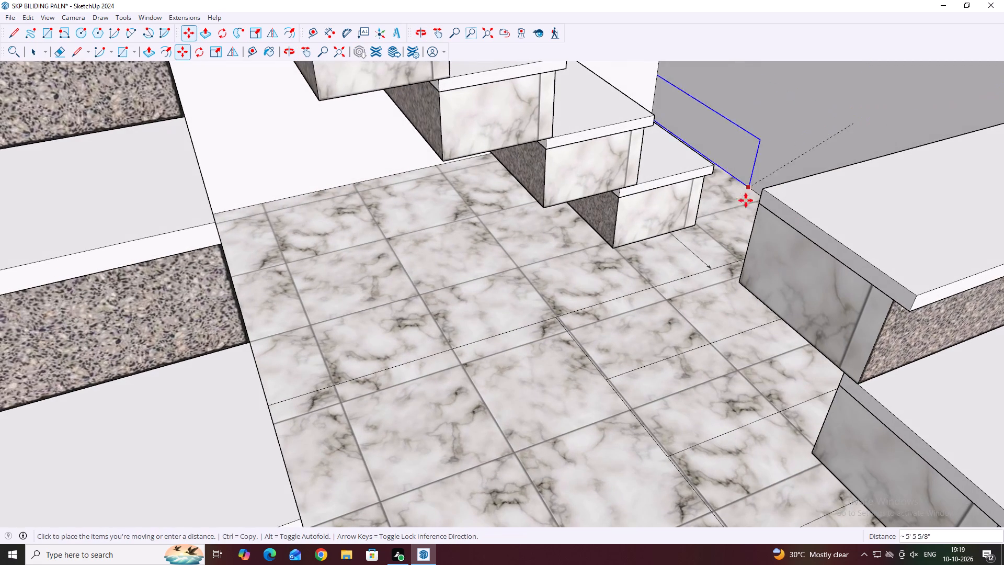
left_click(738, 281)
scroll(683, 182, "down", 3)
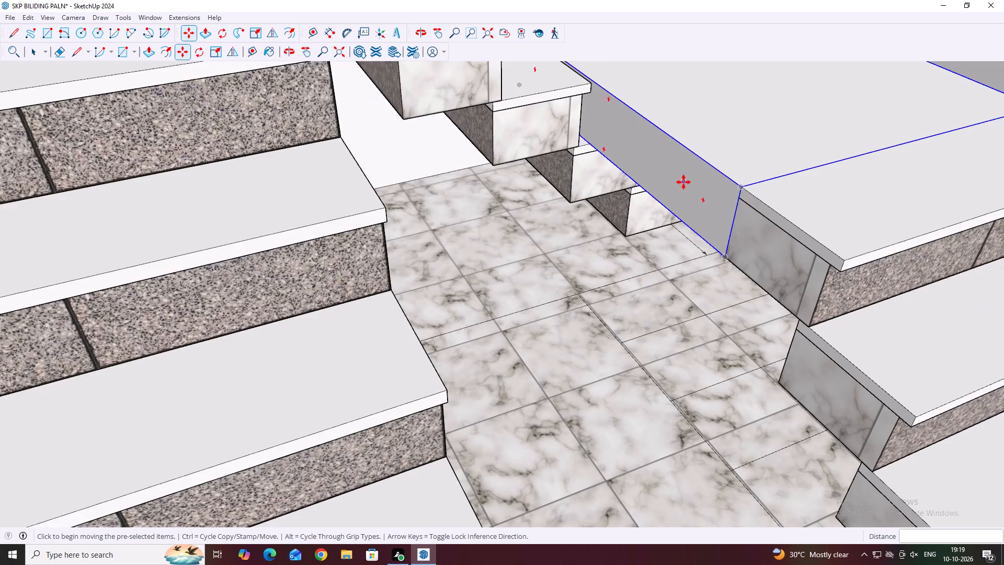
Examine the whole staircase within the house, checking the lowered landing slab against both flights and the cross flight.
scroll(683, 182, "down", 10)
middle_click_drag(809, 160, 679, 203)
scroll(685, 186, "down", 20)
scroll(685, 186, "down", 5)
middle_click(679, 205)
middle_click(677, 205)
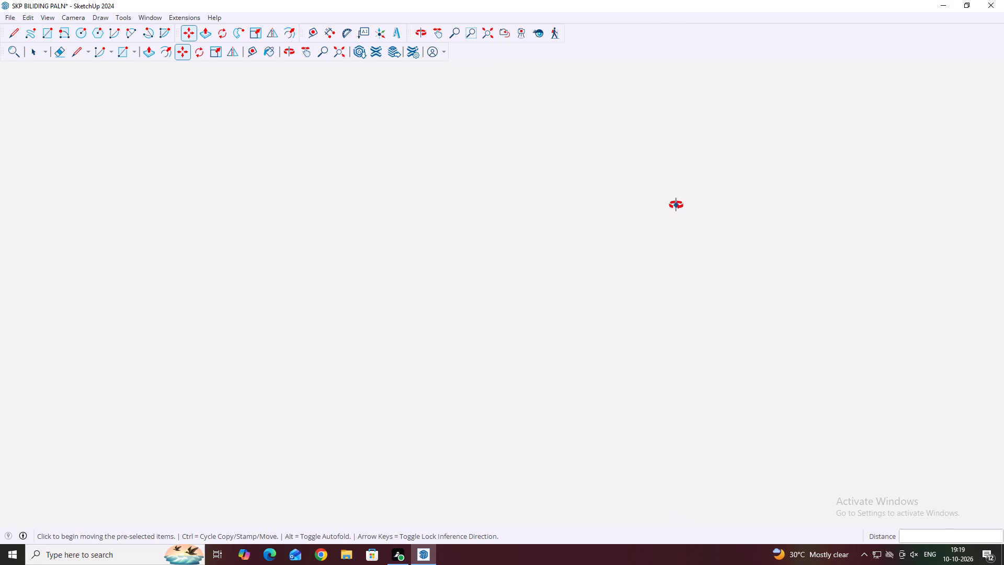
scroll(676, 205, "down", 8)
key("Escape")
key("space")
scroll(642, 208, "down", 20)
scroll(642, 208, "down", 5)
middle_click(628, 216)
middle_click(623, 219)
middle_click(623, 220)
middle_click_drag(627, 221, 630, 229)
scroll(627, 221, "down", 9)
middle_click(632, 195)
middle_click(632, 195)
middle_click_drag(735, 179, 719, 188)
scroll(716, 248, "up", 3)
middle_click_drag(677, 219, 591, 201)
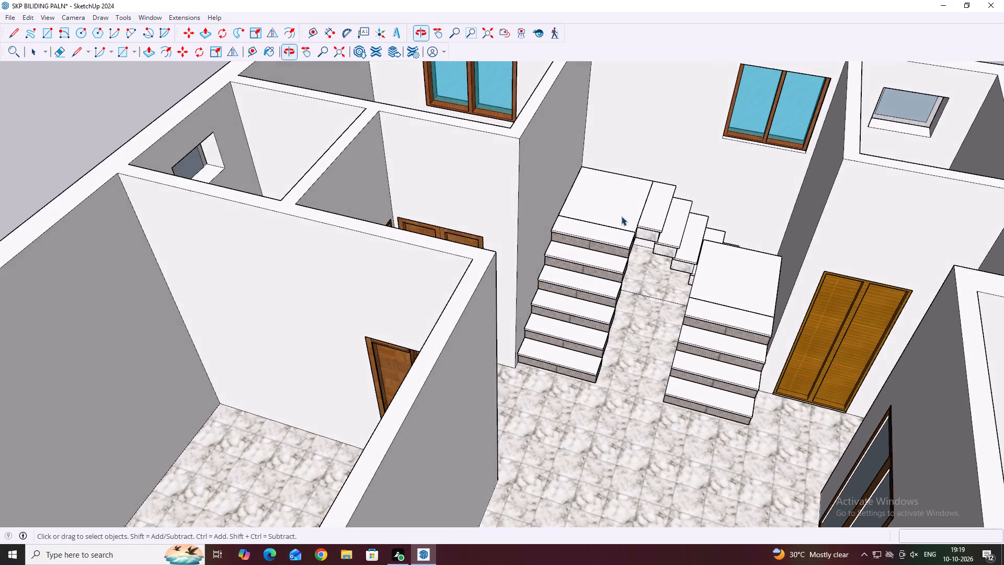
scroll(681, 238, "up", 4)
scroll(686, 240, "down", 5)
middle_click_drag(853, 297, 773, 279)
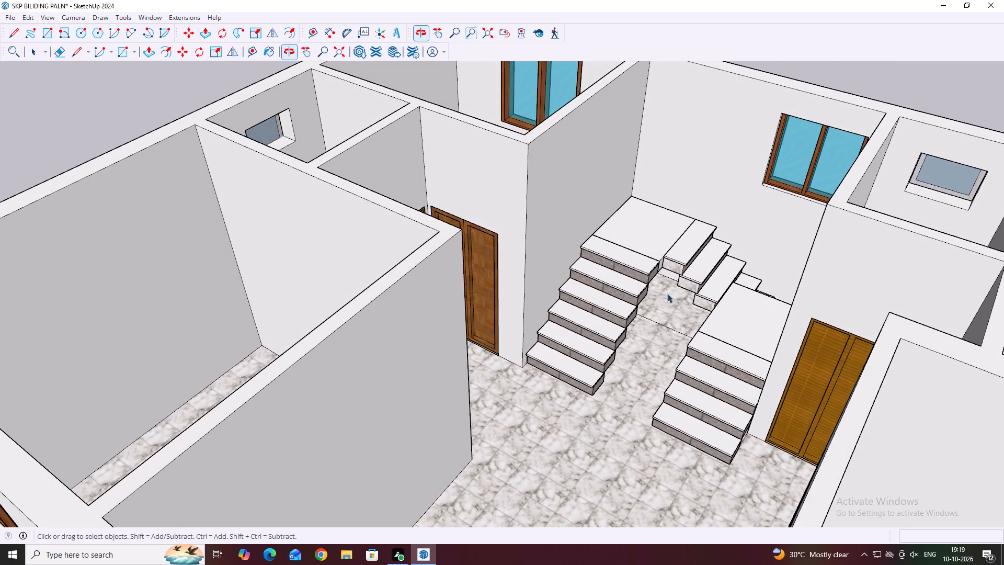
middle_click_drag(700, 276, 711, 308)
scroll(726, 324, "up", 2)
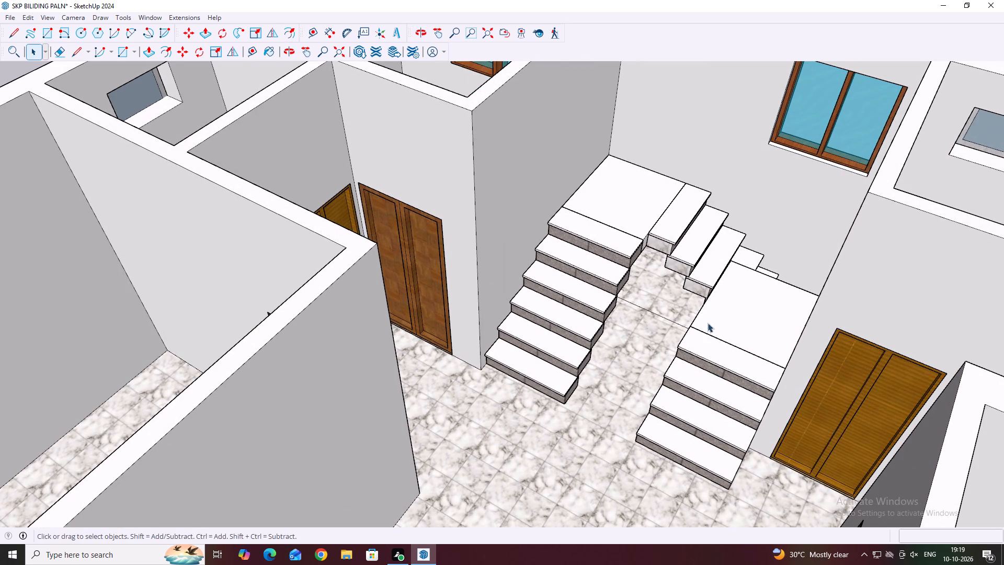
middle_click_drag(727, 358, 781, 319)
scroll(722, 328, "up", 5)
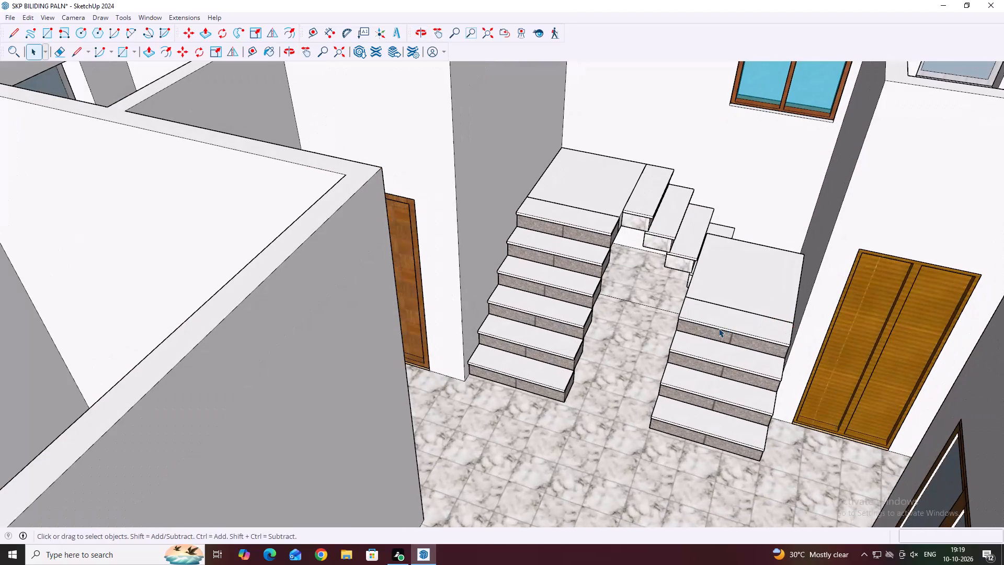
Delete the treads and risers of the cross flight's two lowest steps, behind the lower landing slab.
middle_click_drag(626, 165, 663, 327)
middle_click_drag(754, 146, 718, 212)
scroll(753, 178, "up", 3)
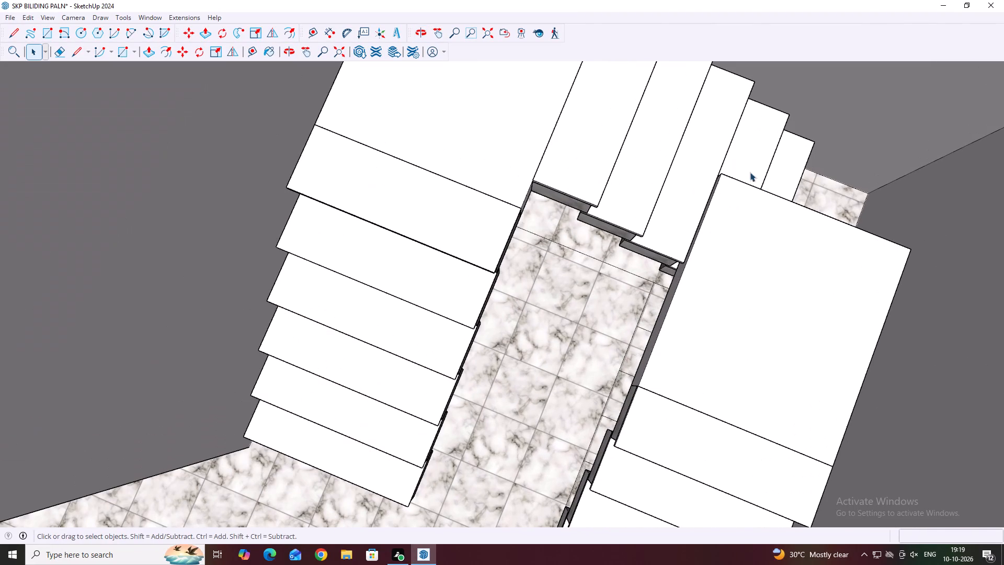
left_click(755, 162)
key("Delete")
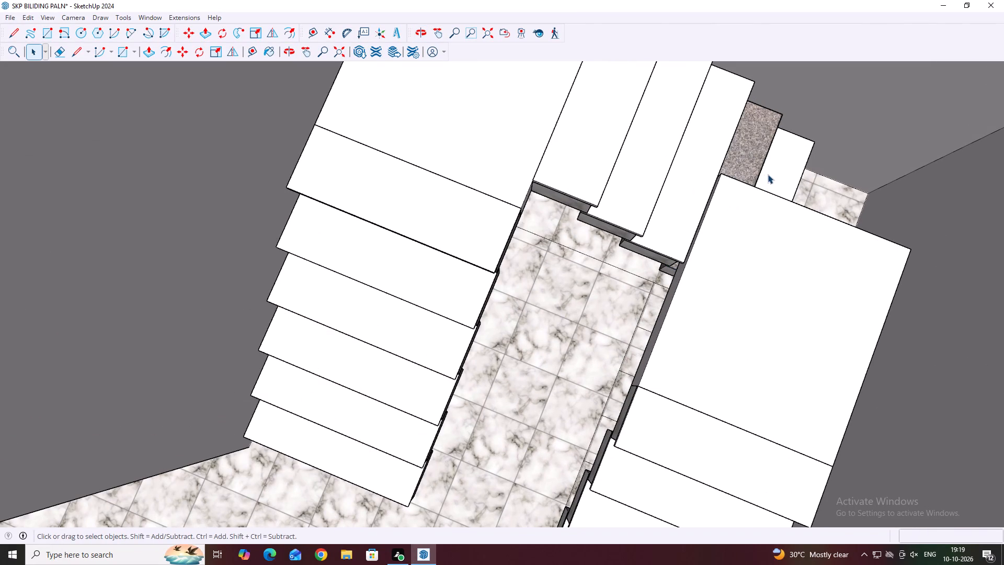
left_click(769, 174)
key("Delete")
left_click(750, 162)
key("Delete")
left_click(776, 173)
key("Delete")
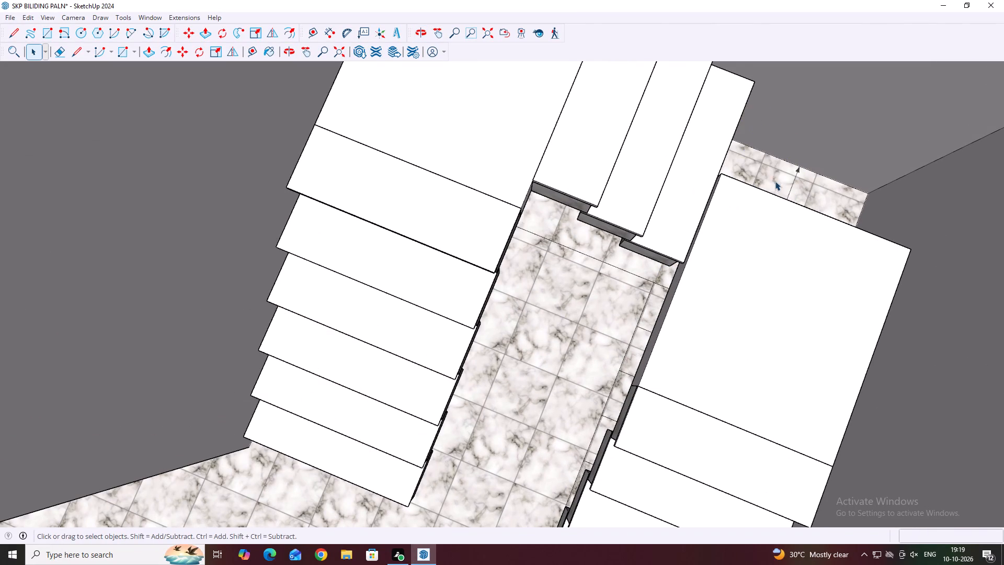
Examine how the remaining three cross-flight steps line up with the lower landing slab and both side flights.
scroll(745, 173, "up", 3)
scroll(766, 179, "down", 11)
middle_click_drag(765, 252, 794, 144)
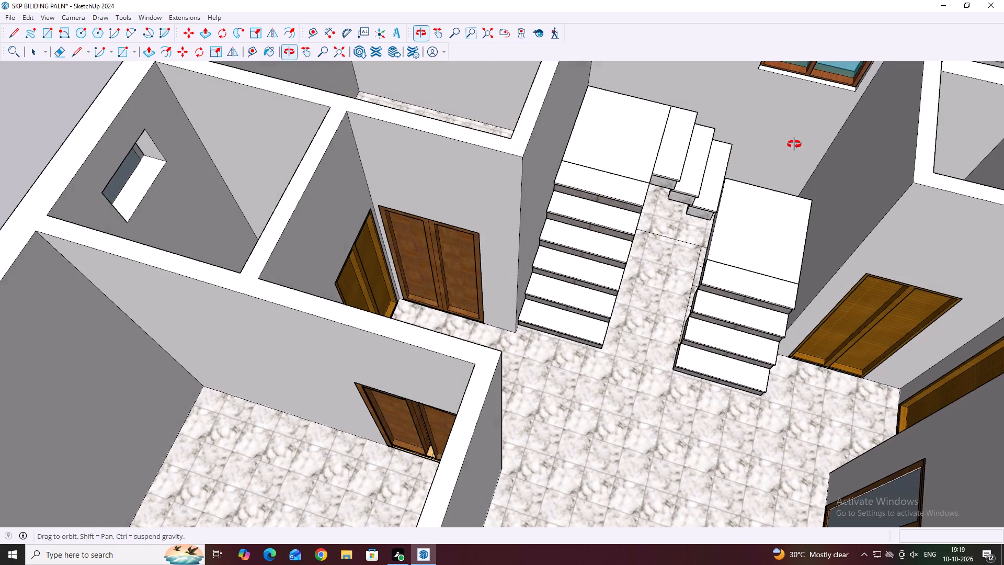
middle_click_drag(794, 144, 794, 141)
scroll(738, 198, "up", 14)
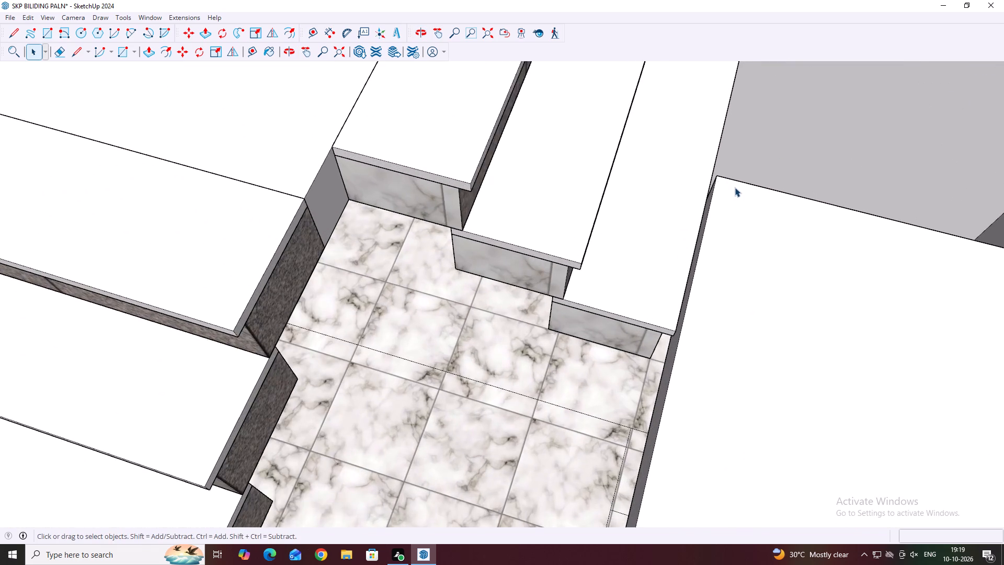
scroll(735, 185, "down", 10)
scroll(808, 339, "up", 1)
middle_click_drag(811, 337, 834, 264)
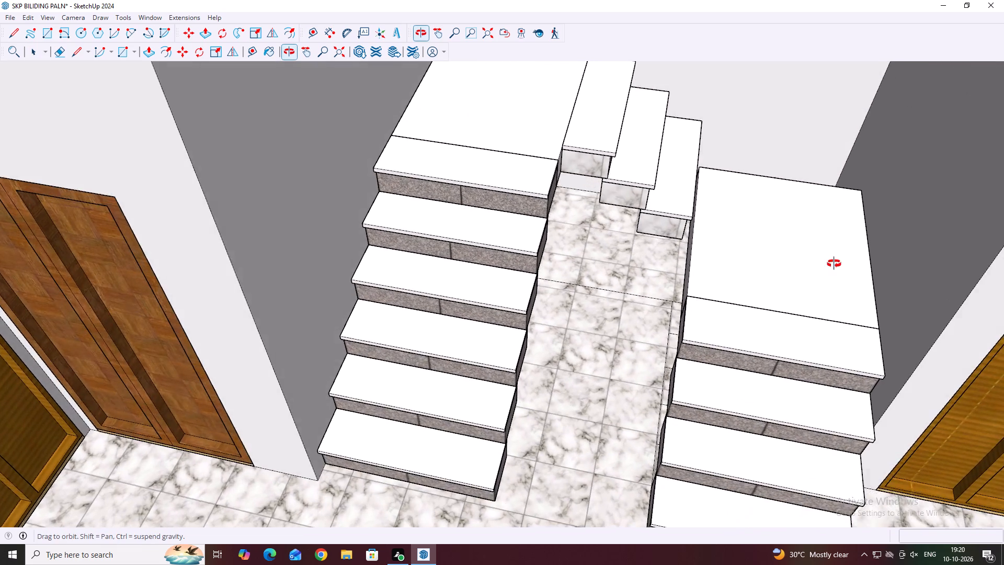
middle_click_drag(834, 264, 837, 216)
scroll(826, 269, "down", 5)
scroll(734, 204, "up", 5)
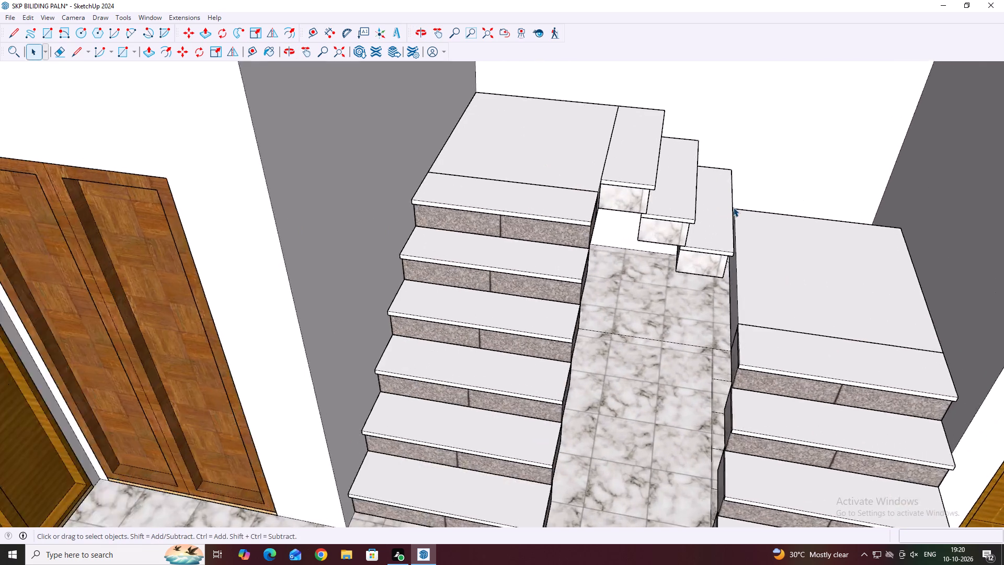
scroll(733, 207, "up", 6)
scroll(729, 301, "up", 3)
scroll(729, 301, "down", 13)
middle_click(729, 301)
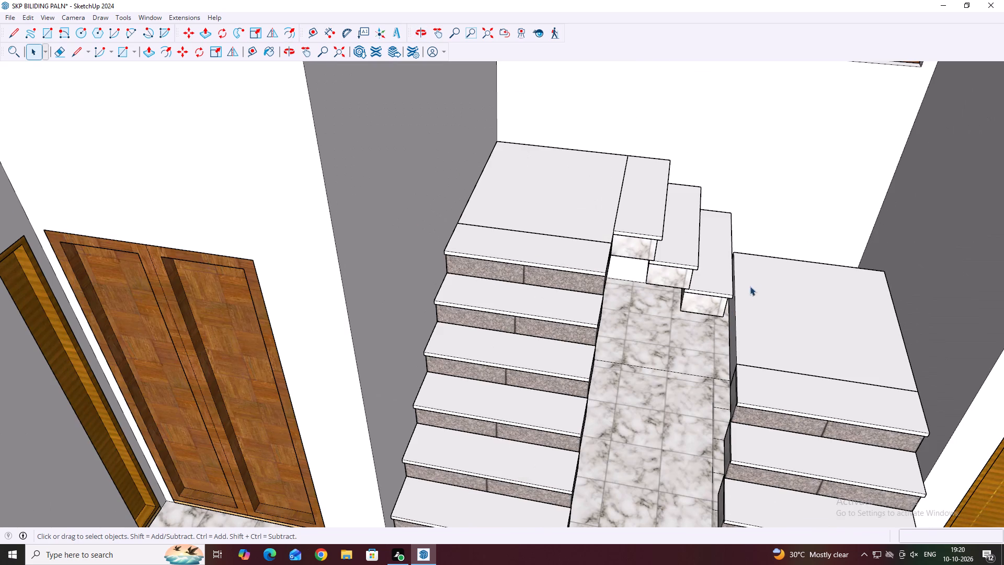
scroll(650, 264, "down", 1)
middle_click_drag(650, 264, 748, 271)
scroll(706, 300, "down", 1)
middle_click_drag(762, 241, 688, 320)
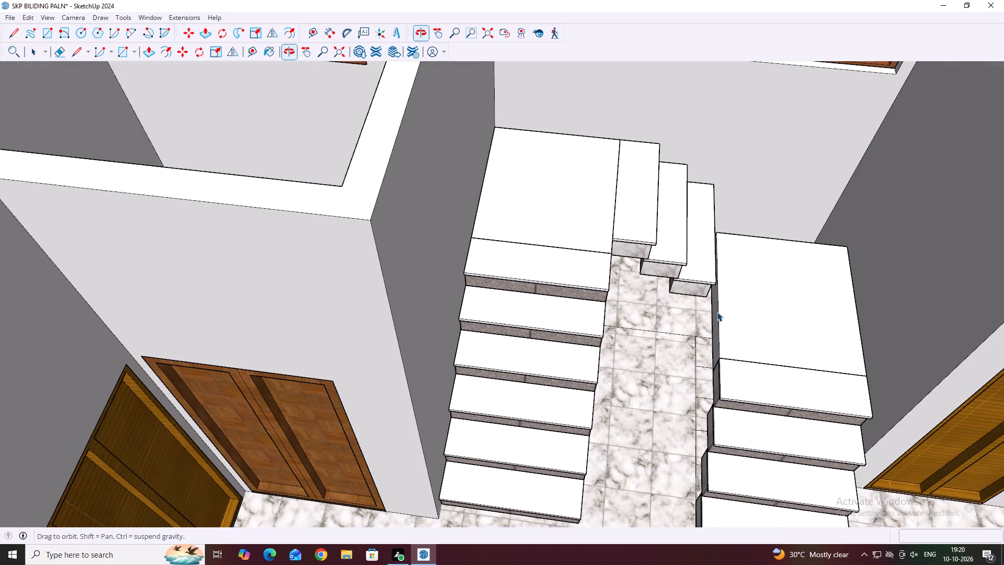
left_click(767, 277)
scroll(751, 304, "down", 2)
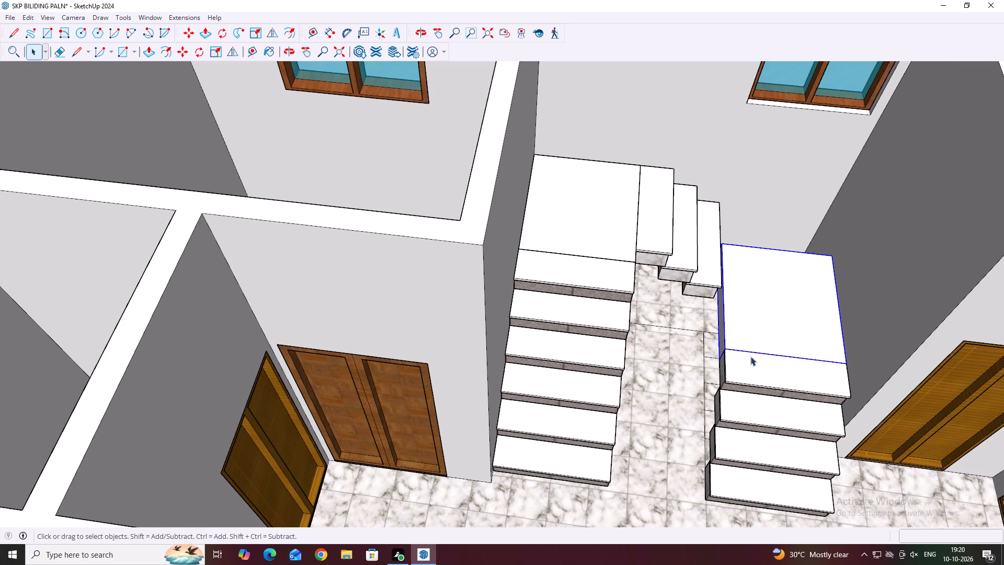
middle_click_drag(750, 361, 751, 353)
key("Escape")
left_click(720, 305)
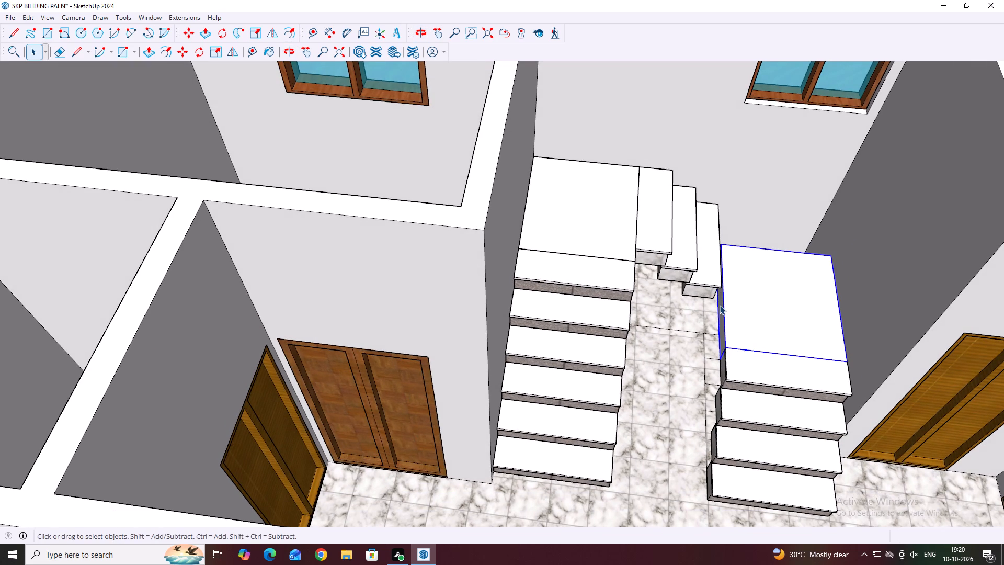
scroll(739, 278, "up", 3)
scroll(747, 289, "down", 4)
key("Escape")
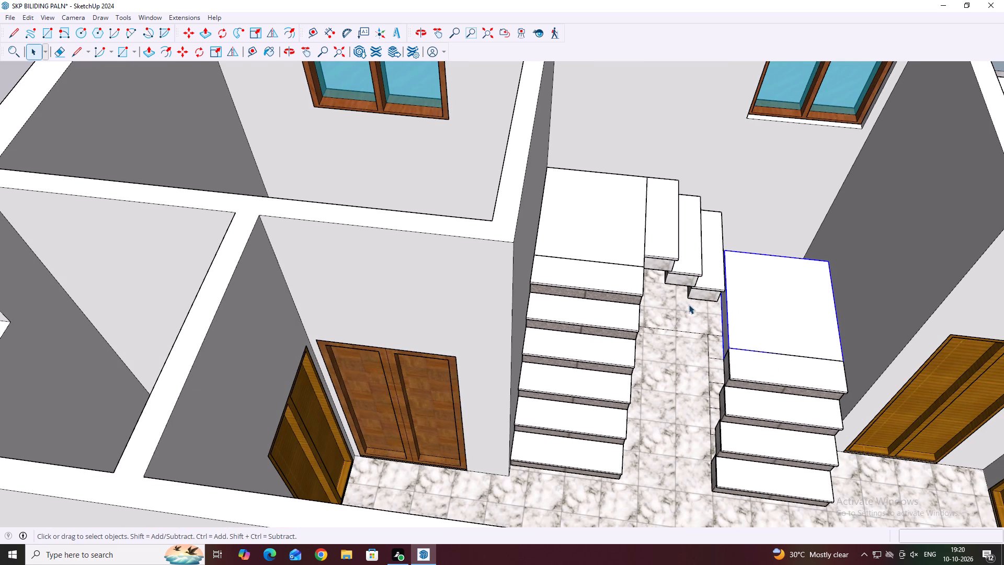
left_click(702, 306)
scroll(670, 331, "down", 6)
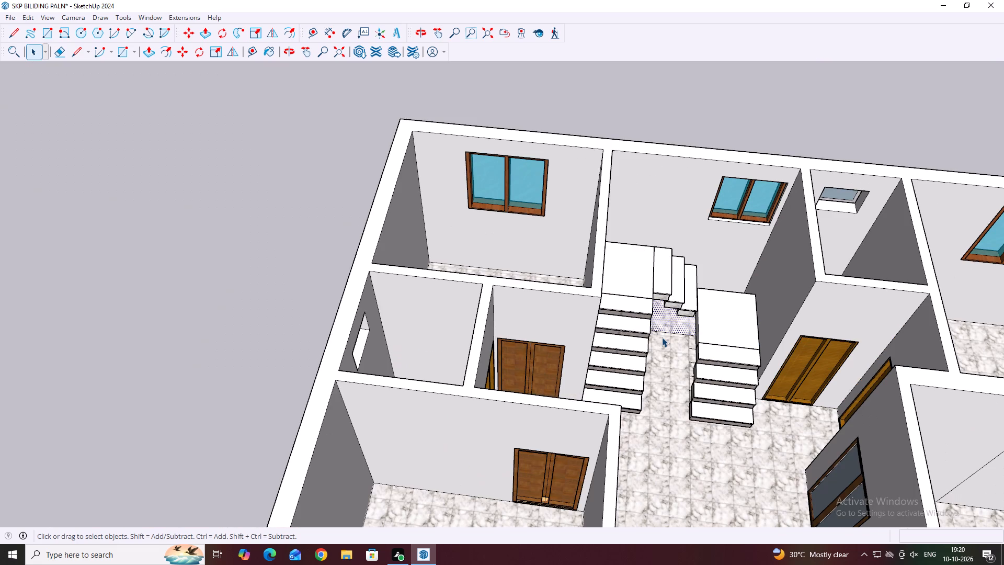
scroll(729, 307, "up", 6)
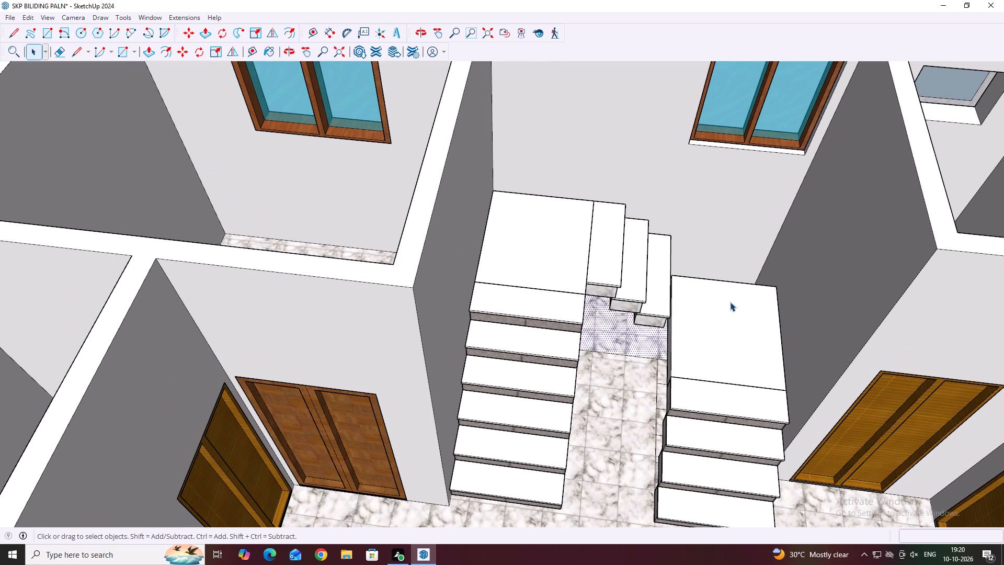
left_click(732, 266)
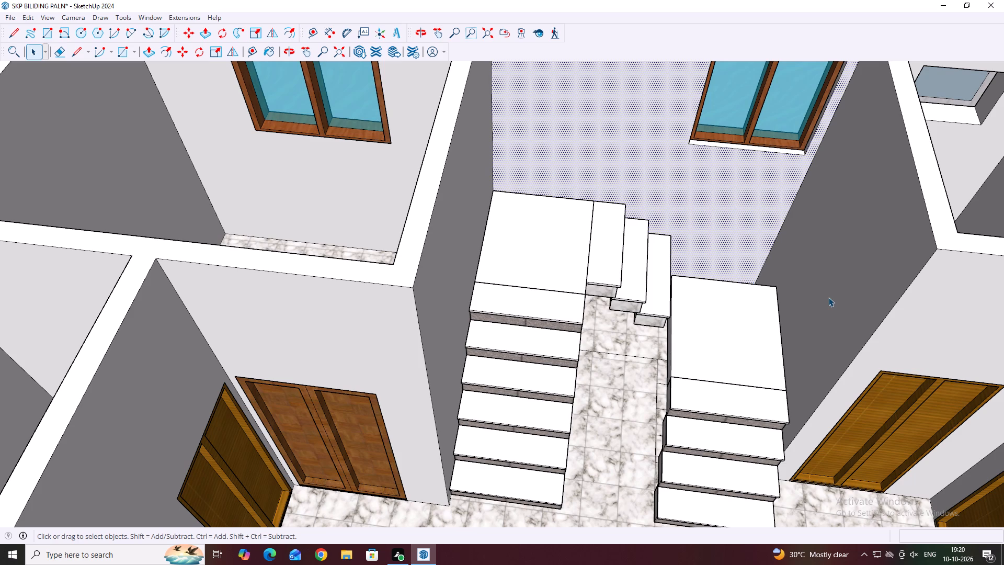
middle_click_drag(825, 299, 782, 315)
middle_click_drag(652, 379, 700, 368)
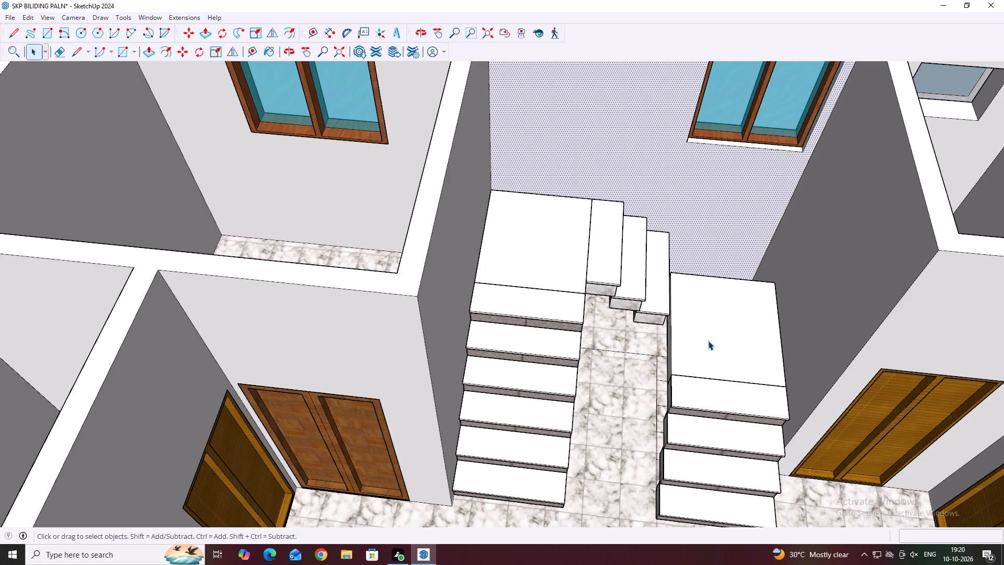
Examine the staircase from several angles, comparing the lower landing slab with the cross flight's lowest step and the side flights.
scroll(617, 356, "down", 2)
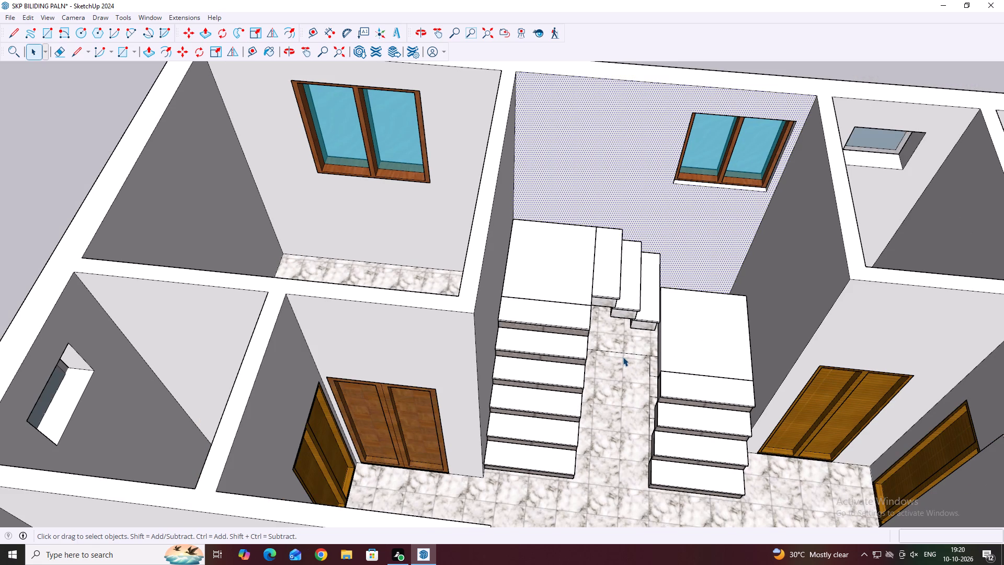
middle_click_drag(724, 368, 723, 321)
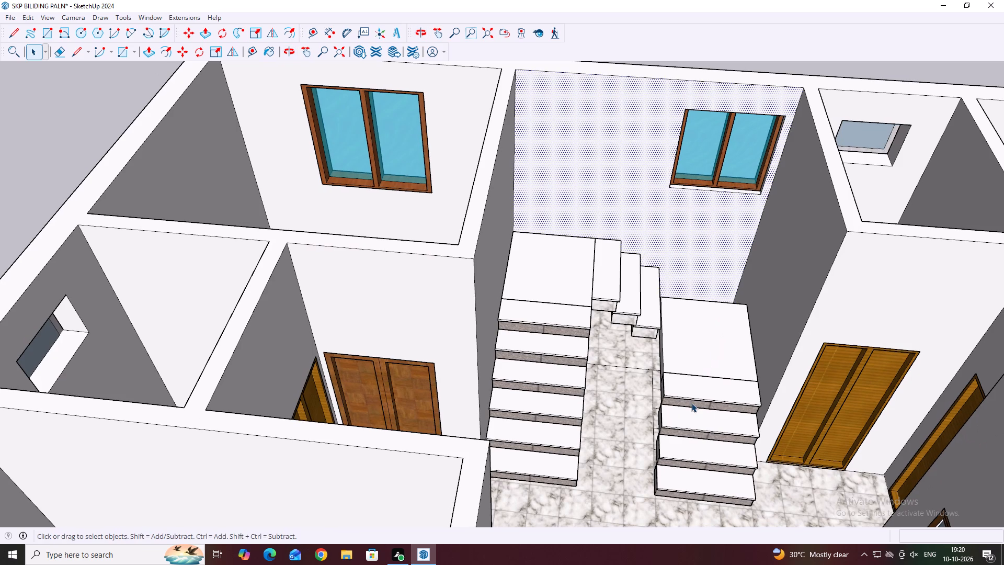
middle_click_drag(706, 423, 708, 389)
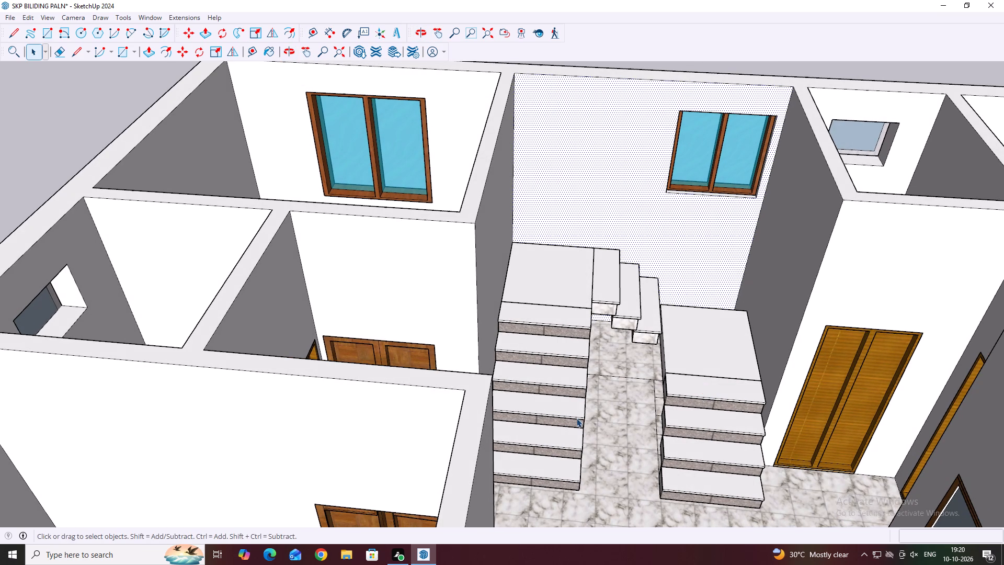
middle_click_drag(701, 308, 700, 314)
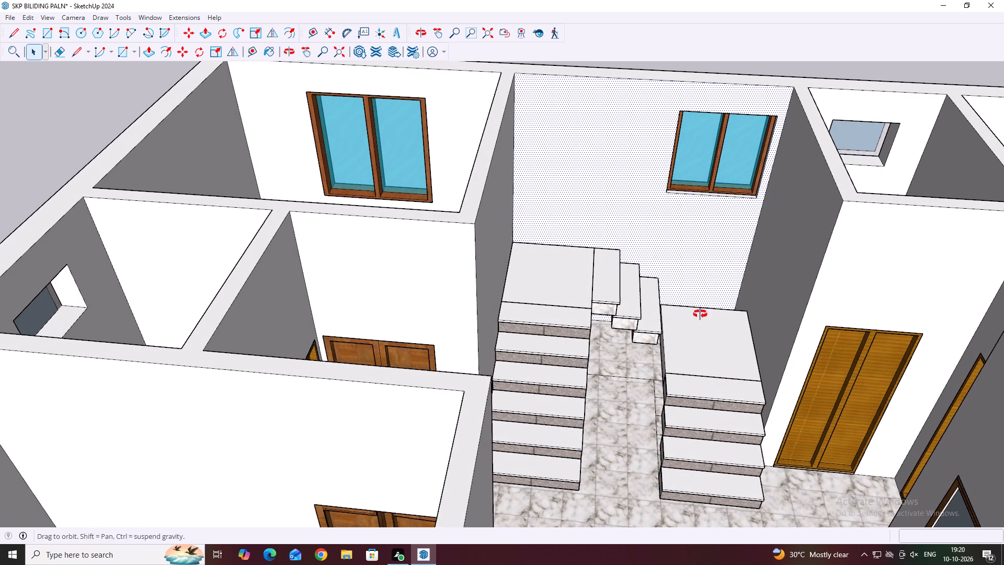
middle_click_drag(700, 314, 708, 329)
scroll(651, 335, "up", 6)
middle_click_drag(645, 334, 648, 292)
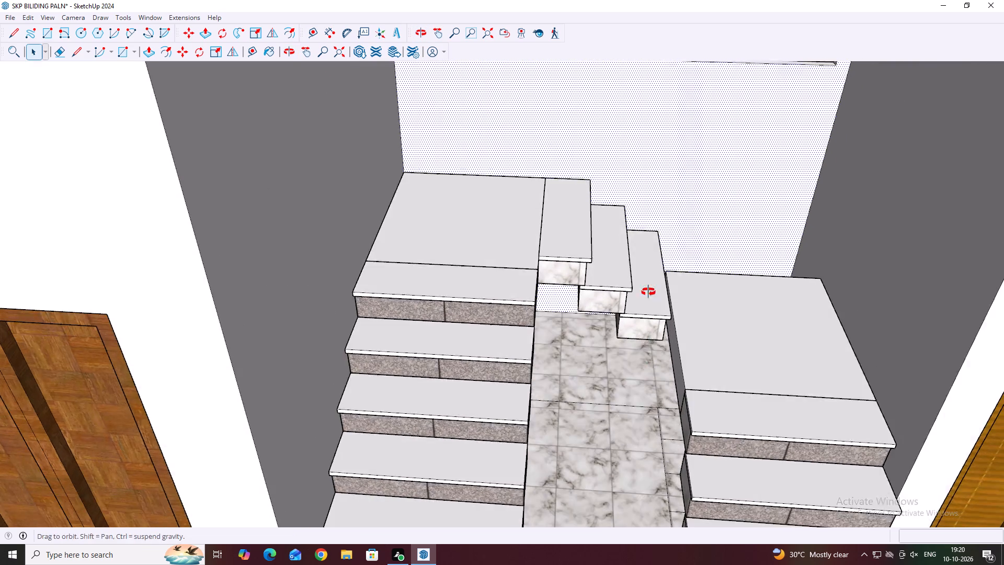
middle_click_drag(648, 292, 650, 270)
scroll(641, 323, "up", 3)
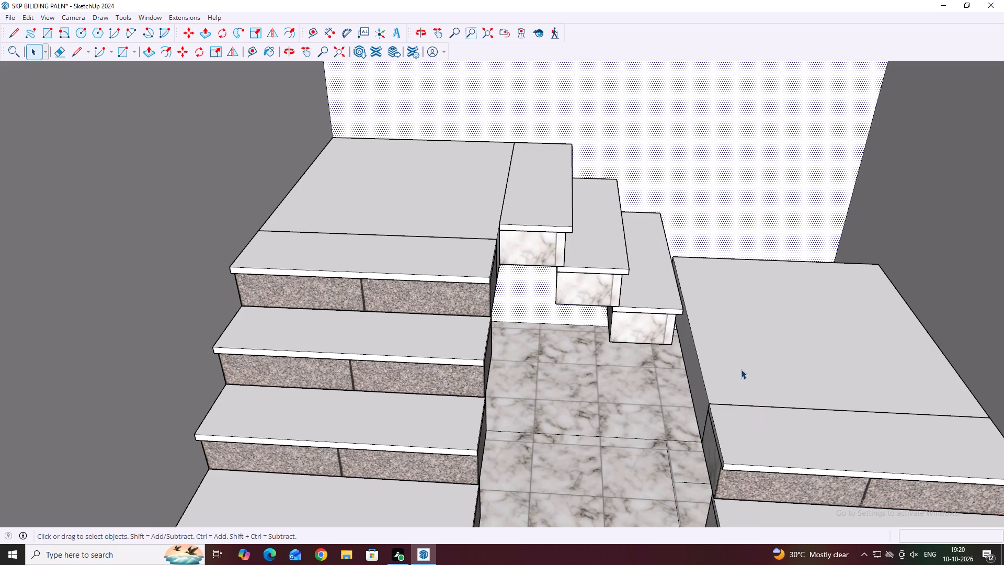
Move the lower landing slab by its inner back top corner onto the outer back corner of the cross flight's lowest tread.
left_click(741, 368)
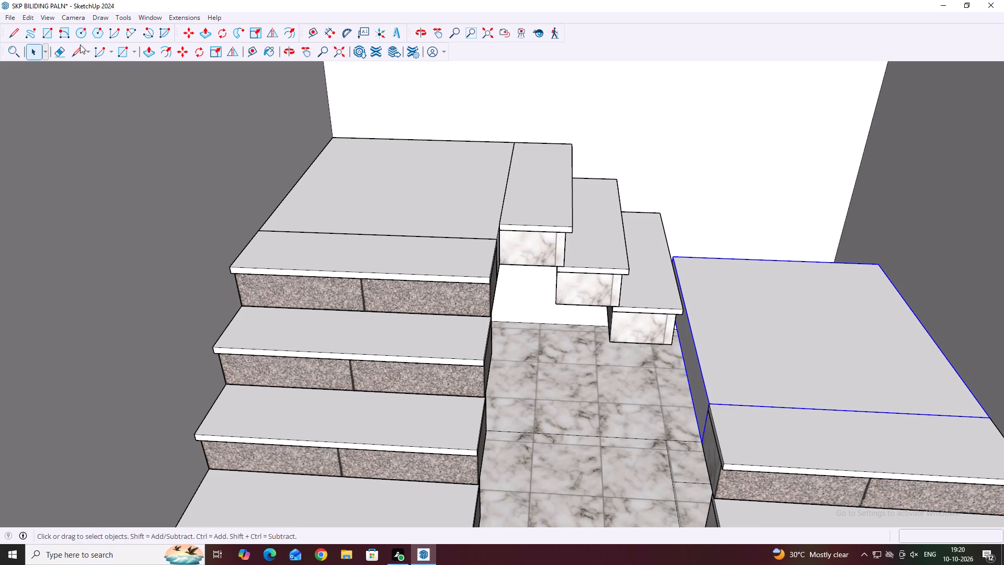
left_click(180, 55)
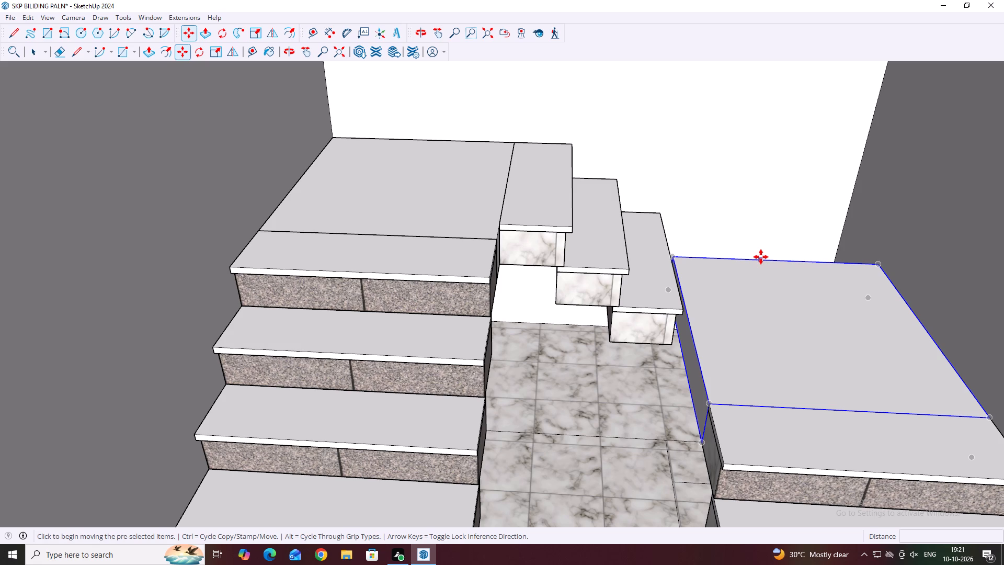
scroll(758, 254, "up", 2)
middle_click(534, 314)
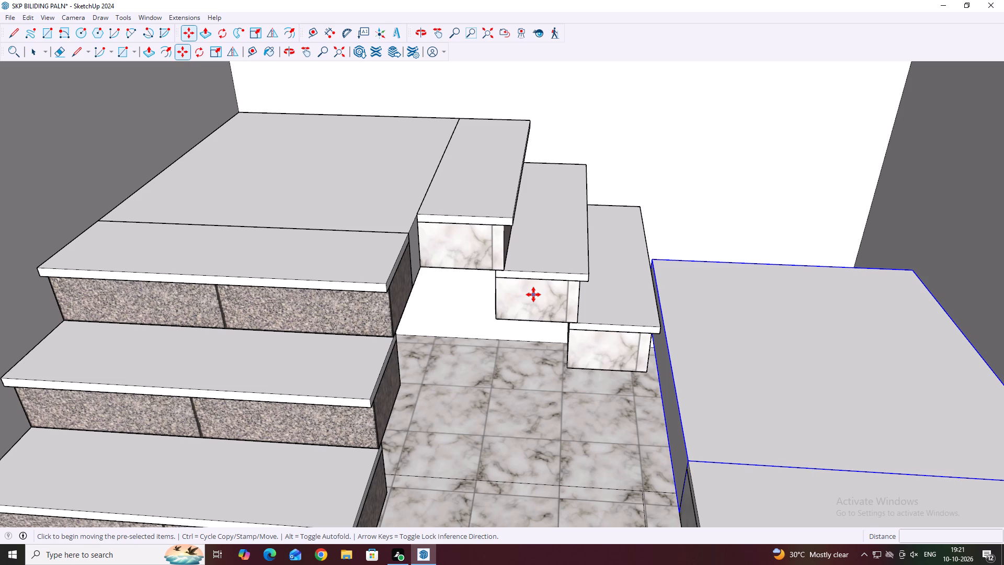
scroll(409, 246, "down", 5)
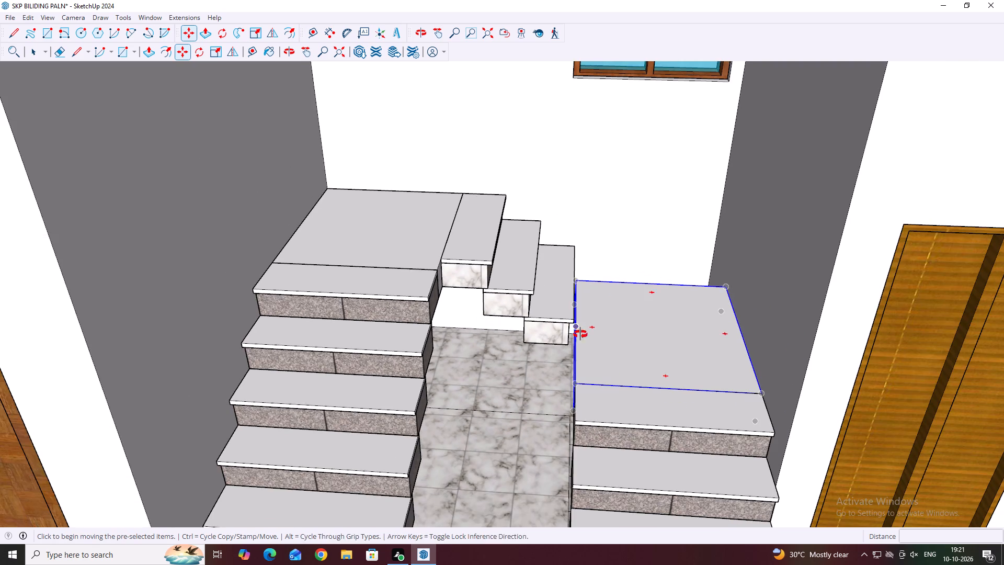
middle_click_drag(579, 332, 594, 374)
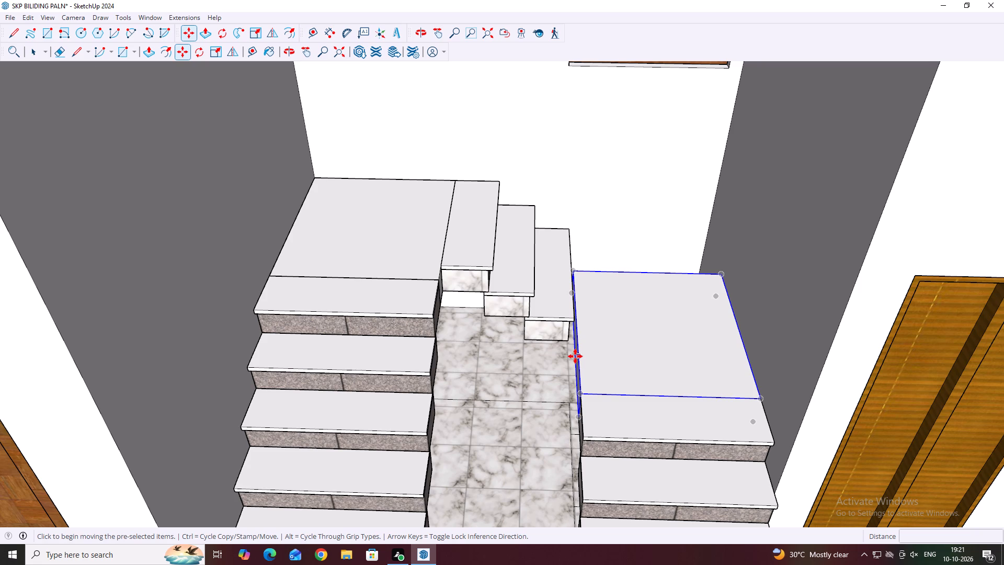
scroll(571, 246, "up", 2)
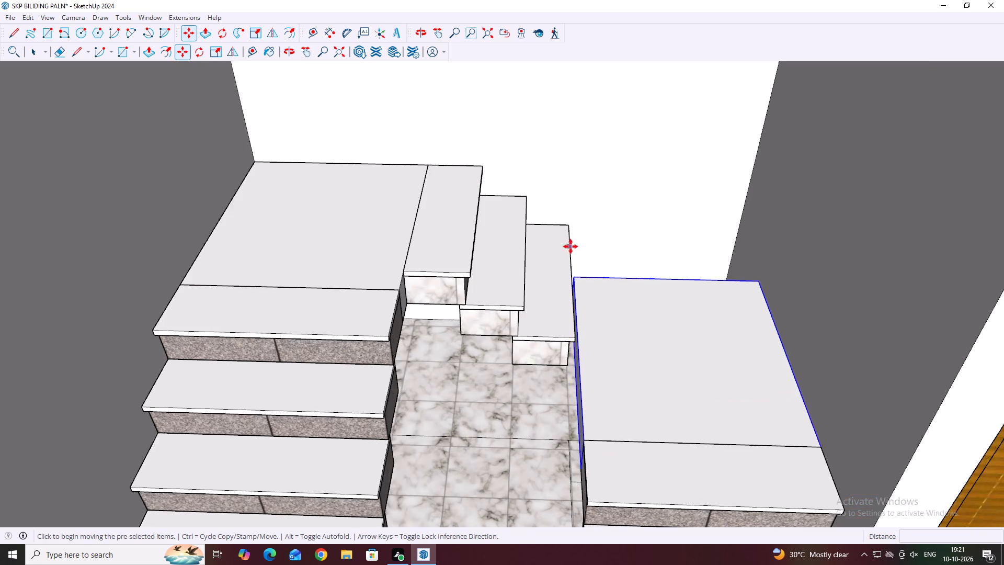
scroll(571, 246, "up", 9)
left_click(568, 282)
scroll(561, 166, "up", 2)
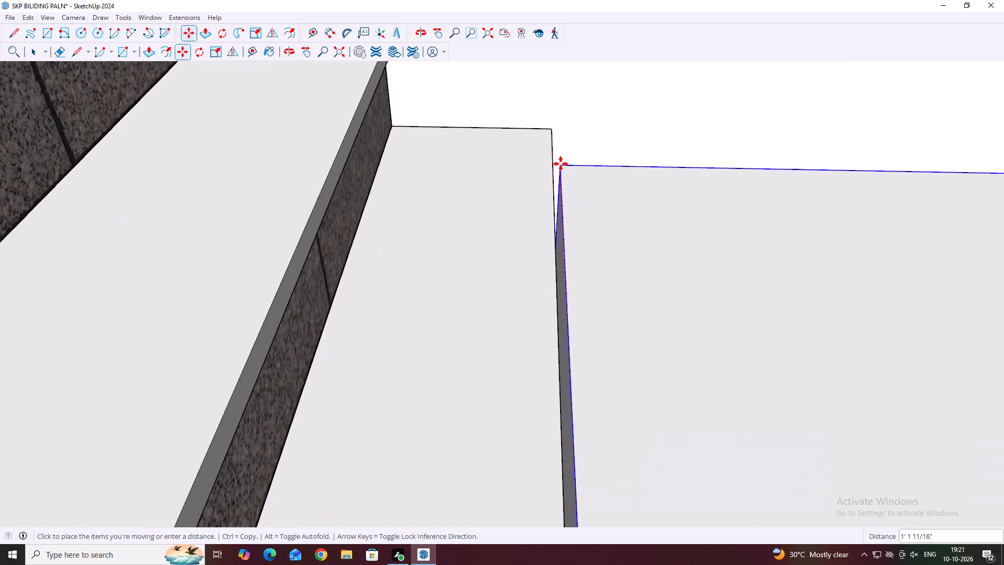
scroll(561, 164, "up", 2)
left_click(551, 124)
Examine how the moved landing slab sits against the cross flight and the four-step side flight.
scroll(569, 173, "down", 7)
middle_click_drag(610, 254, 606, 143)
scroll(620, 180, "down", 14)
middle_click_drag(646, 301, 644, 278)
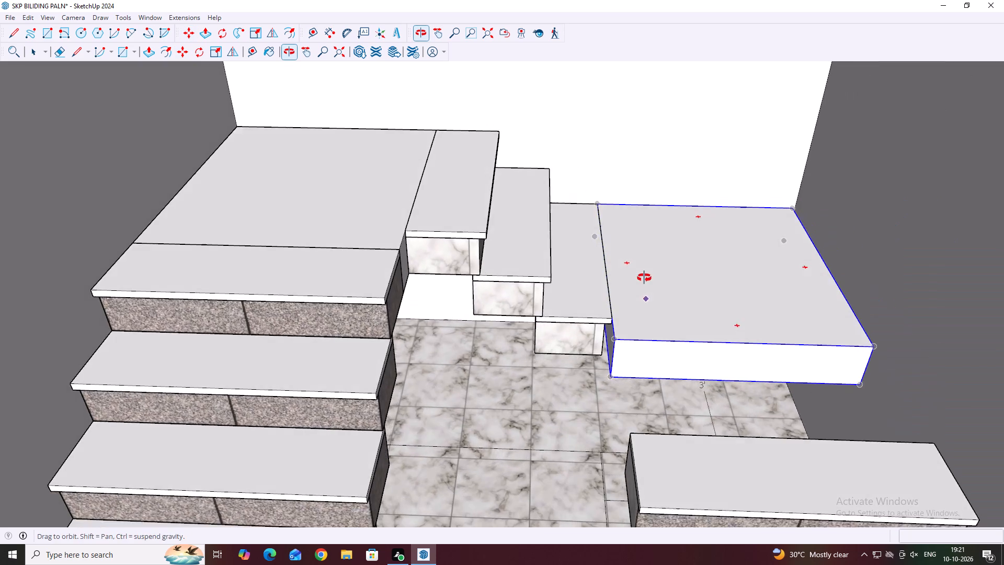
middle_click_drag(644, 278, 645, 276)
scroll(646, 276, "down", 5)
middle_click_drag(578, 383, 625, 357)
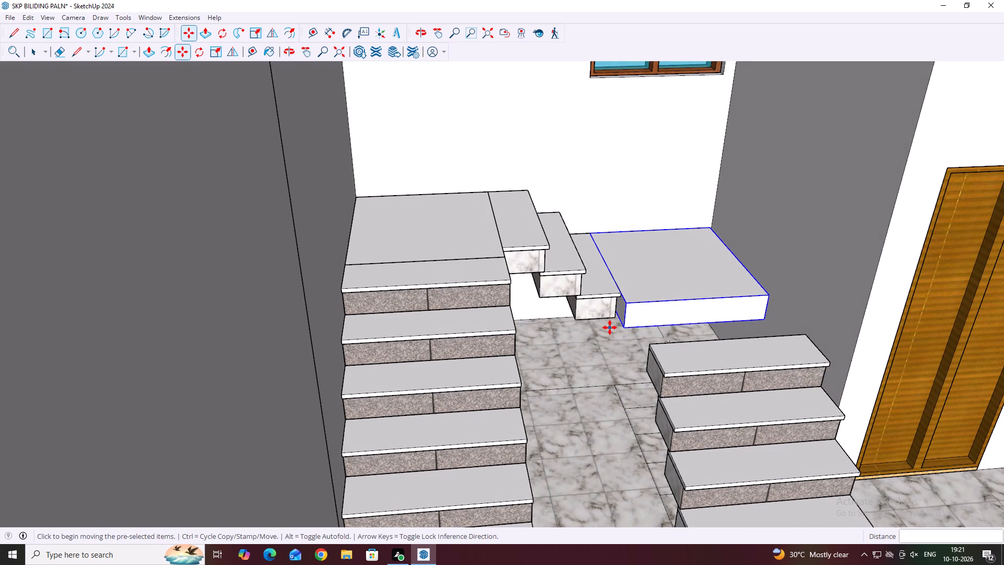
scroll(616, 332, "down", 7)
Try to move all treads and risers of the four-step side flight by the top step's back corner onto the landing slab's lower front corner.
key("space")
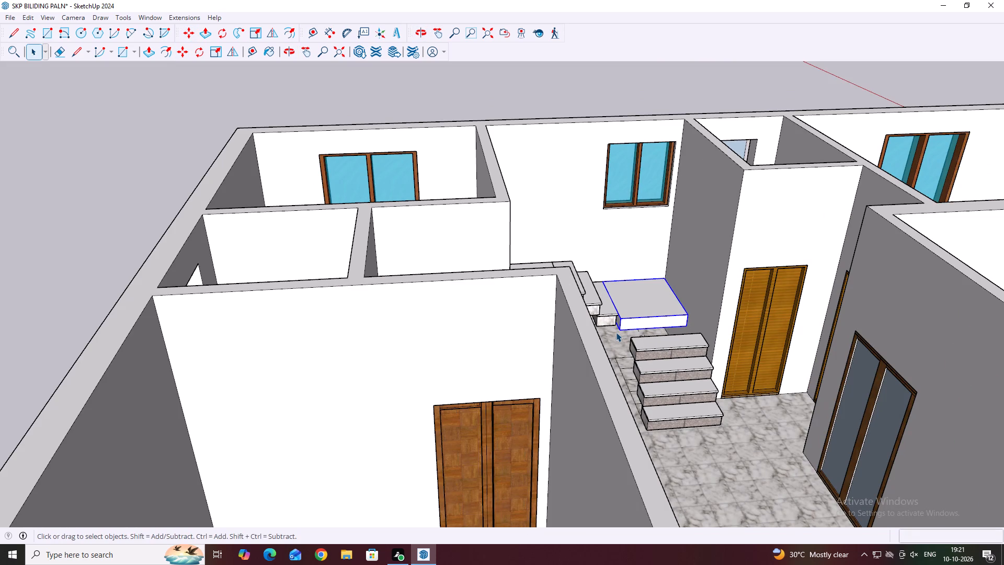
scroll(639, 360, "up", 5)
left_click(687, 356)
scroll(687, 356, "up", 3)
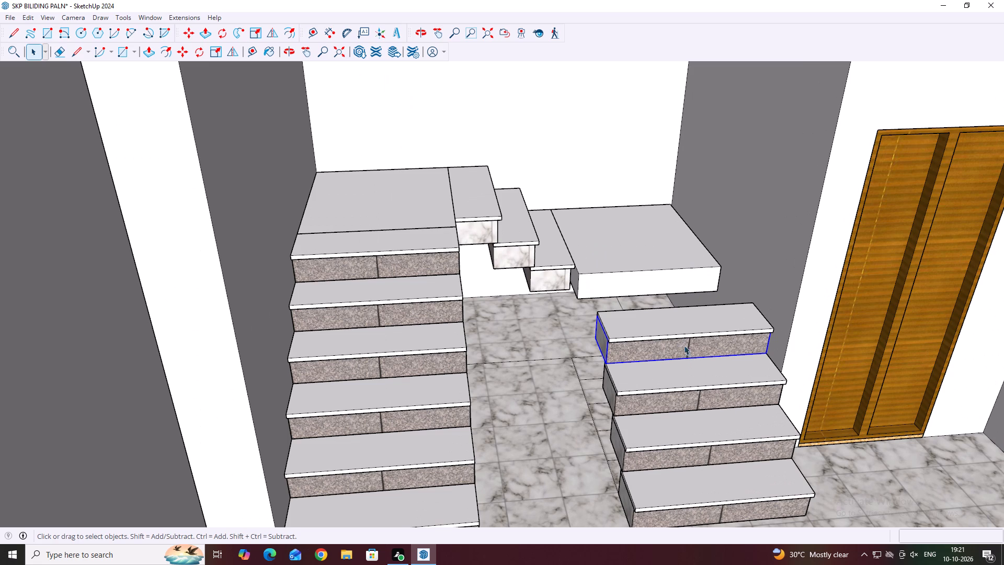
middle_click_drag(727, 386, 695, 358)
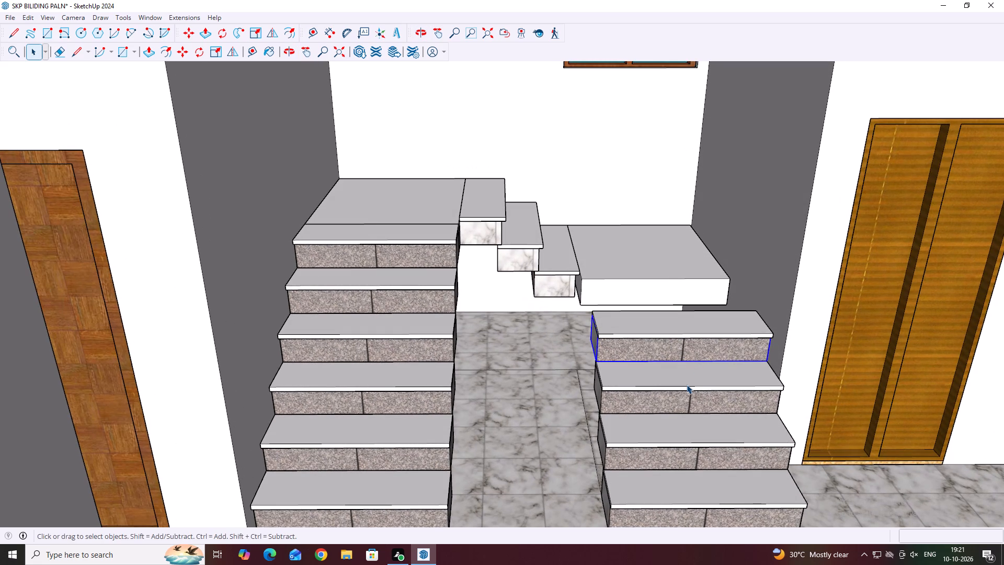
scroll(655, 388, "up", 3)
scroll(648, 325, "down", 6)
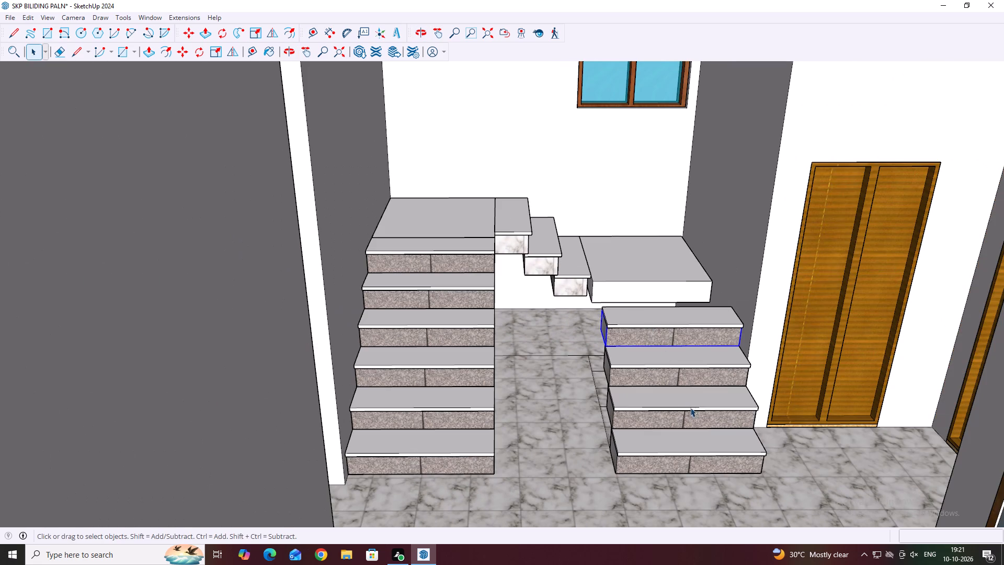
scroll(677, 488, "up", 1)
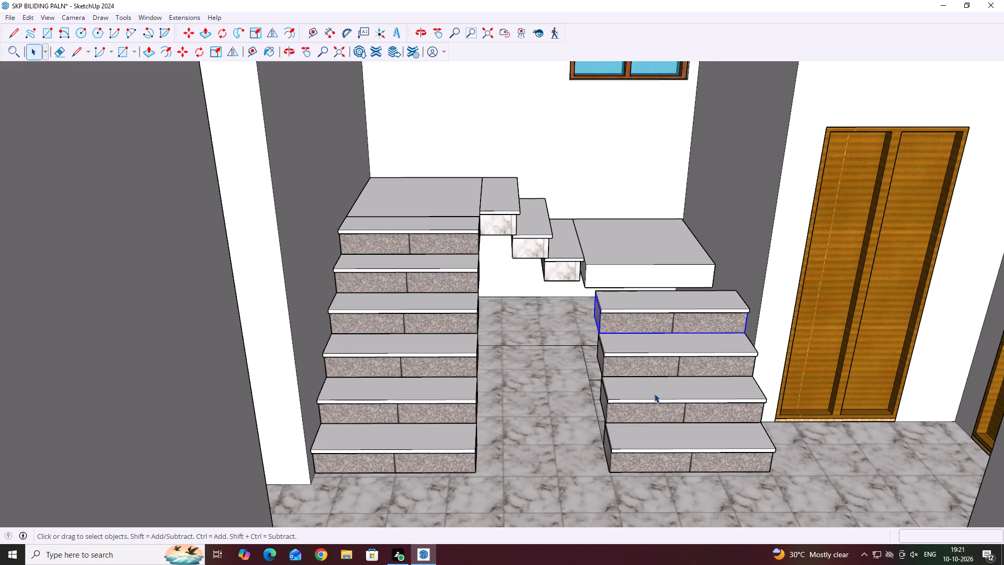
scroll(653, 389, "up", 2)
left_click(675, 294, "shift")
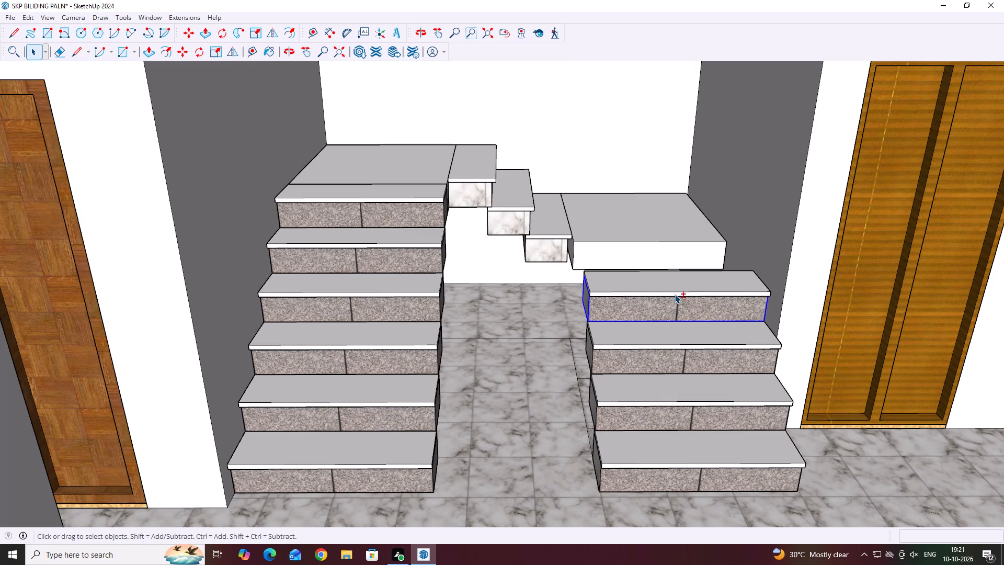
left_click(679, 326, "shift")
left_click(678, 350, "shift")
left_click(676, 367, "shift")
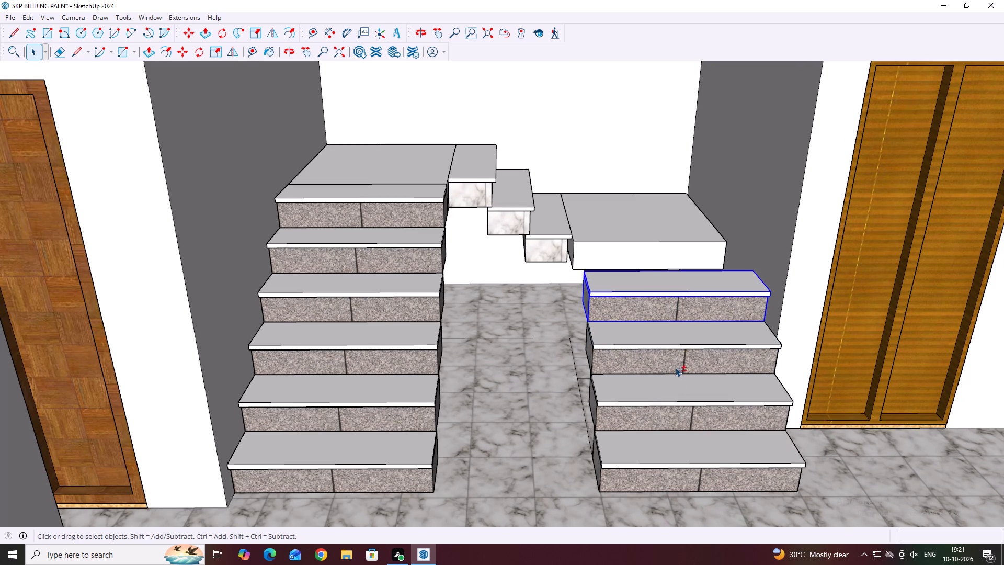
left_click(676, 332, "shift")
left_click(675, 389, "shift")
left_click(666, 410, "shift")
left_click(664, 445, "shift")
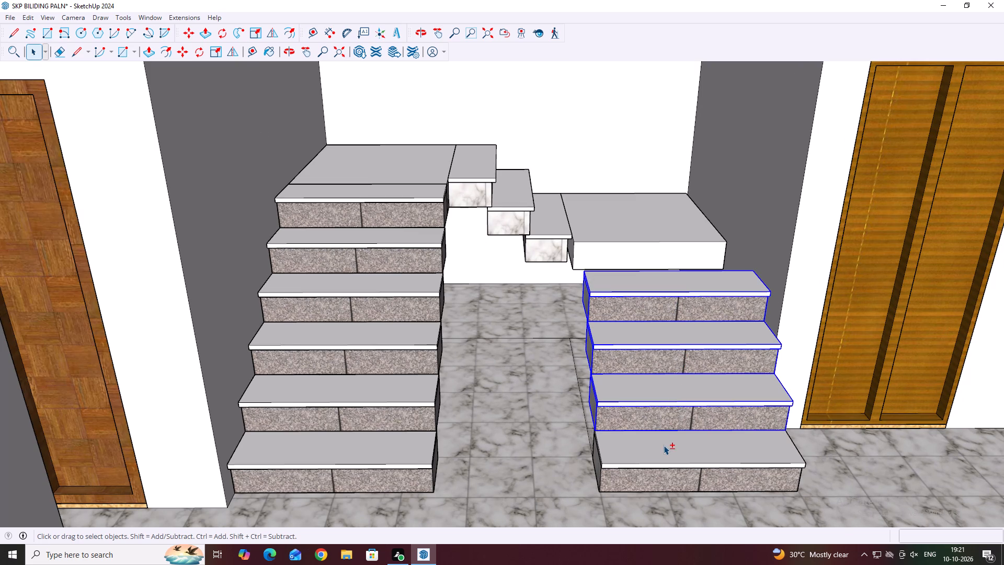
left_click_drag(657, 473, 653, 469, "shift")
key("m")
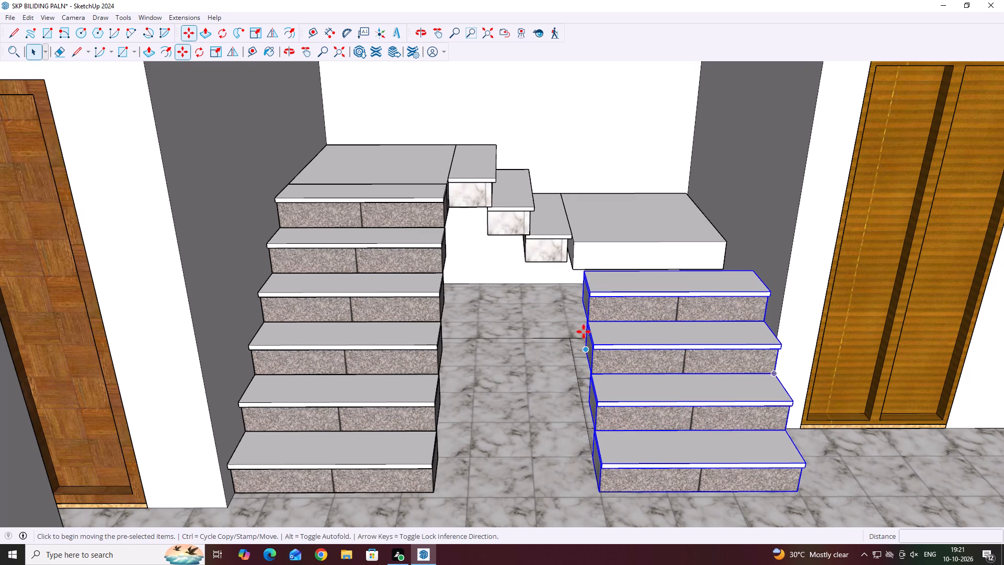
scroll(592, 257, "up", 11)
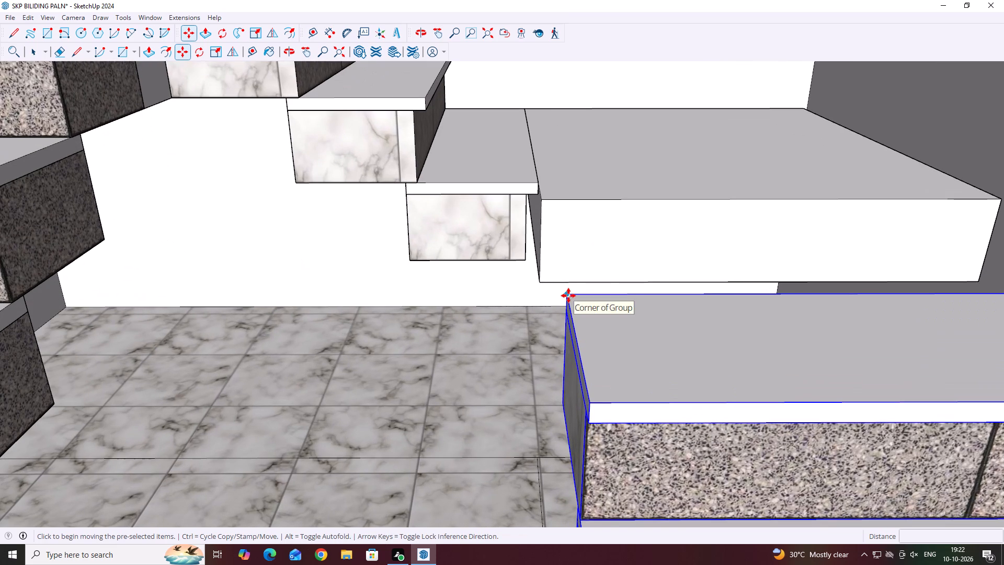
left_click(568, 296)
scroll(561, 287, "up", 7)
scroll(501, 274, "up", 1)
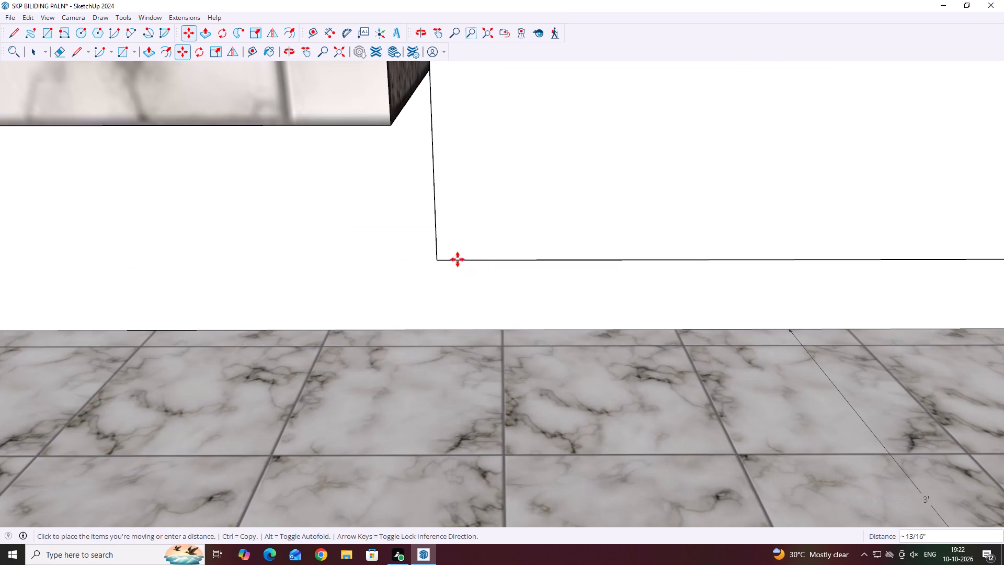
left_click(439, 259)
Move the selected four-step flight by its top tread's inner back corner about 1' 6" along the red axis to the lower landing slab's front edge.
scroll(546, 264, "down", 14)
middle_click_drag(583, 258, 632, 290)
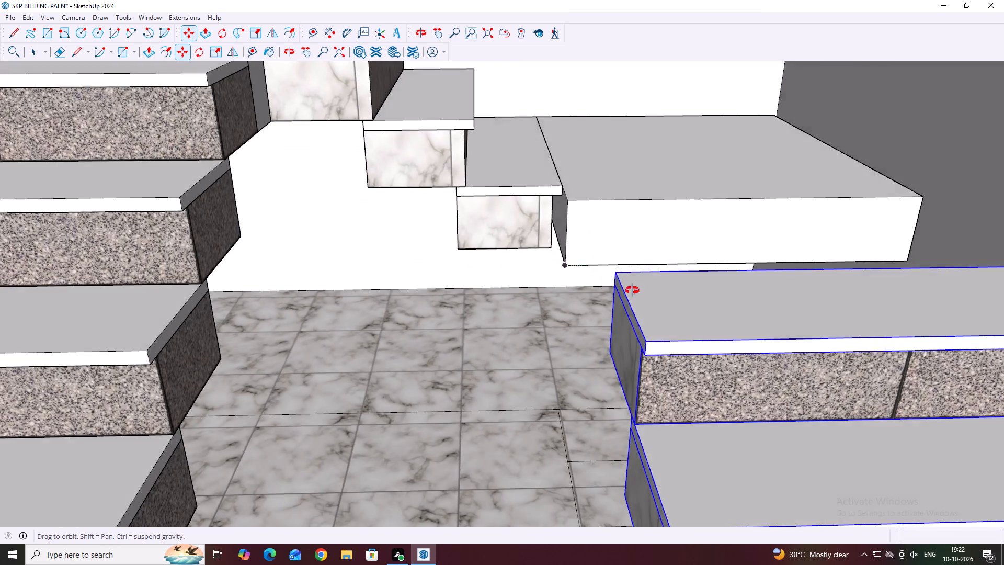
middle_click_drag(632, 290, 718, 313)
key("m")
scroll(718, 292, "up", 3)
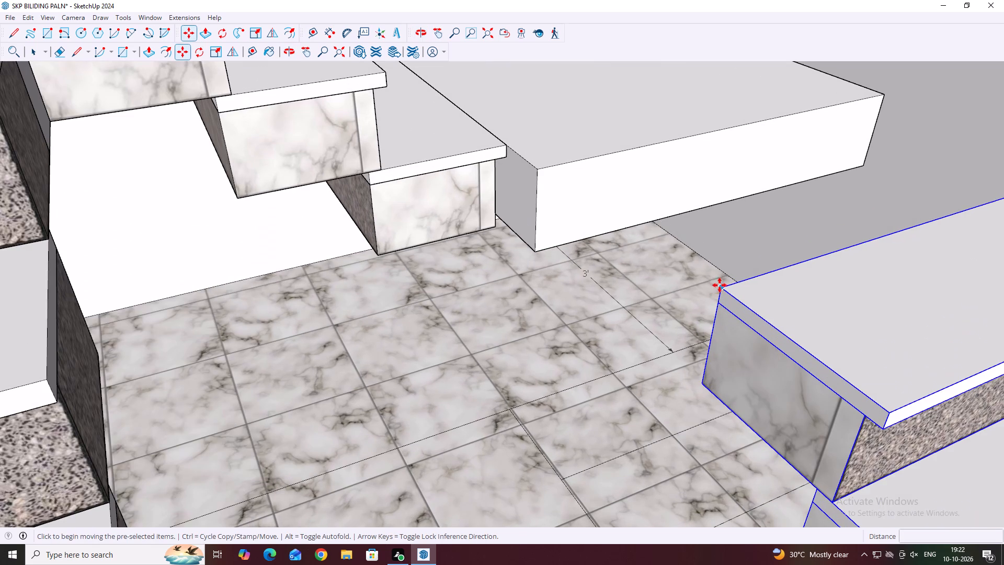
left_click(720, 286)
scroll(563, 238, "up", 4)
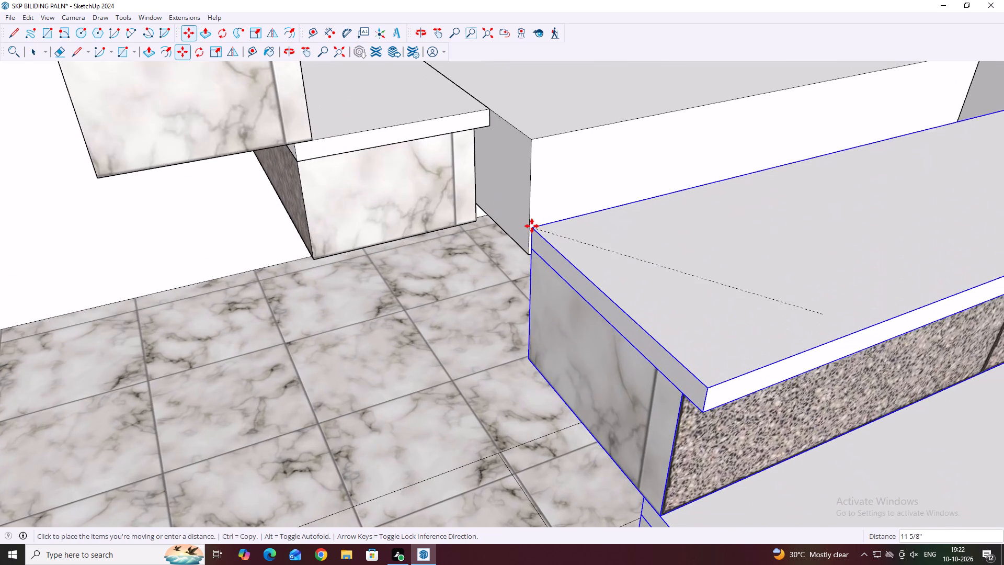
scroll(524, 197, "down", 6)
middle_click_drag(561, 171, 564, 165)
scroll(565, 165, "down", 4)
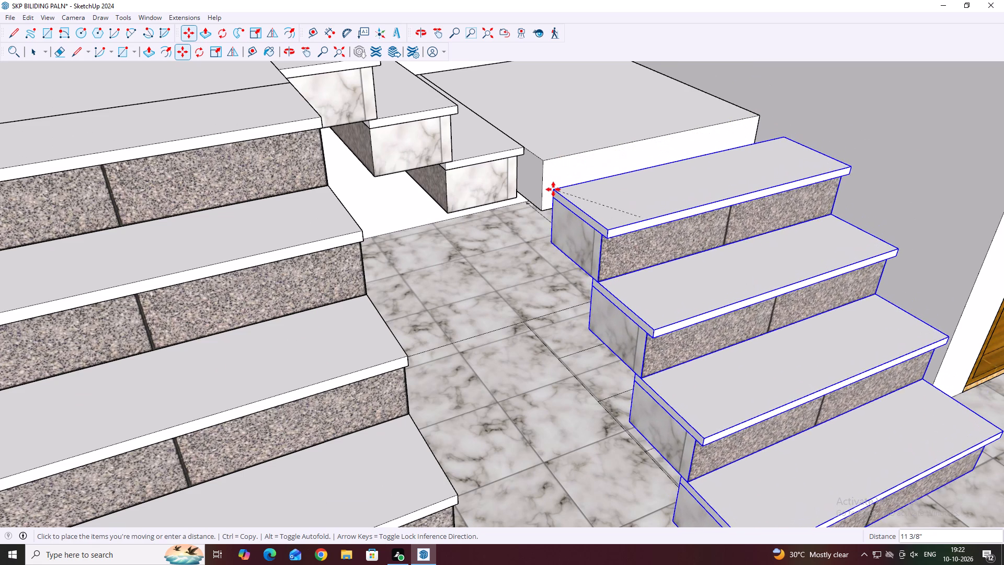
scroll(553, 189, "up", 1)
key("Left")
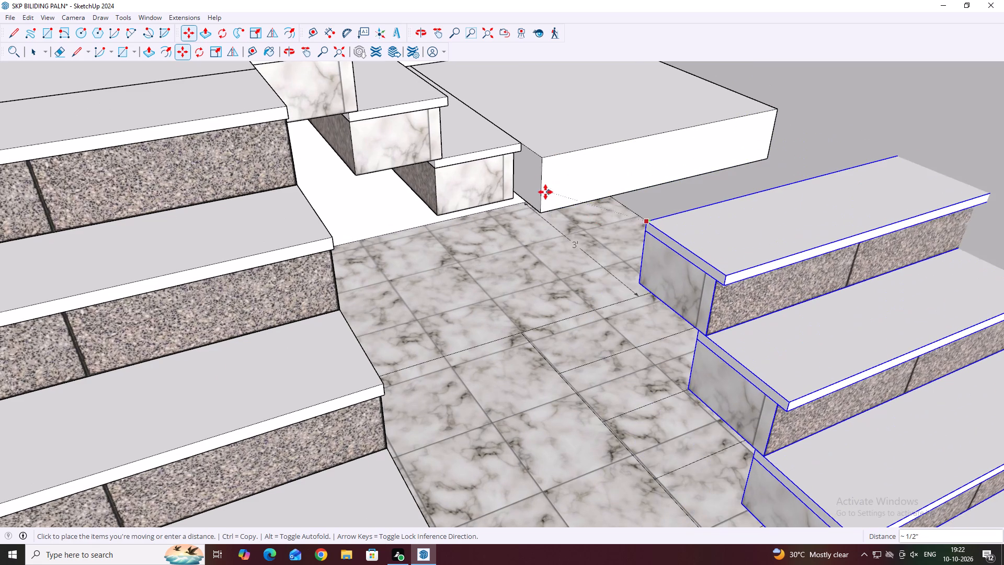
scroll(542, 187, "up", 2)
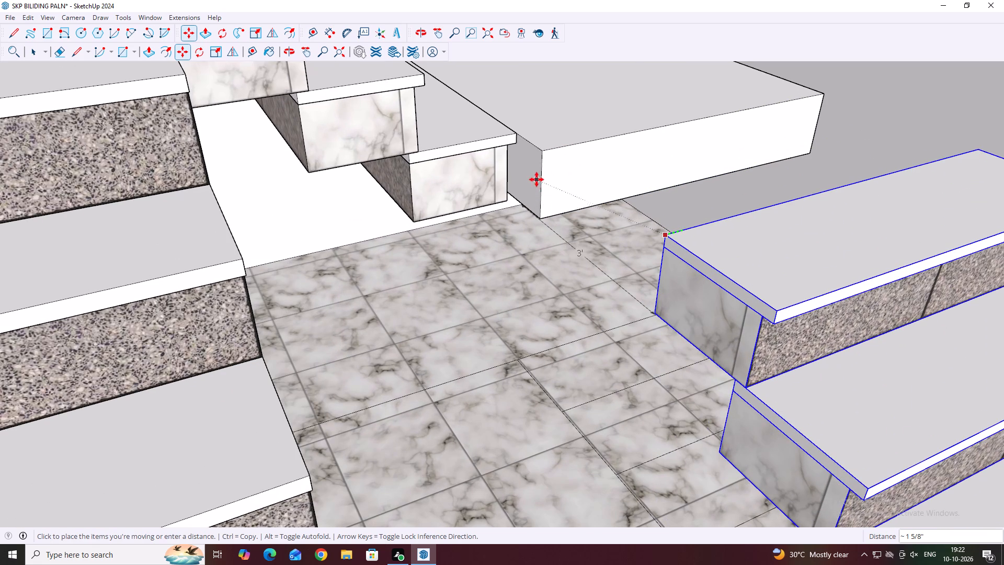
key("Up")
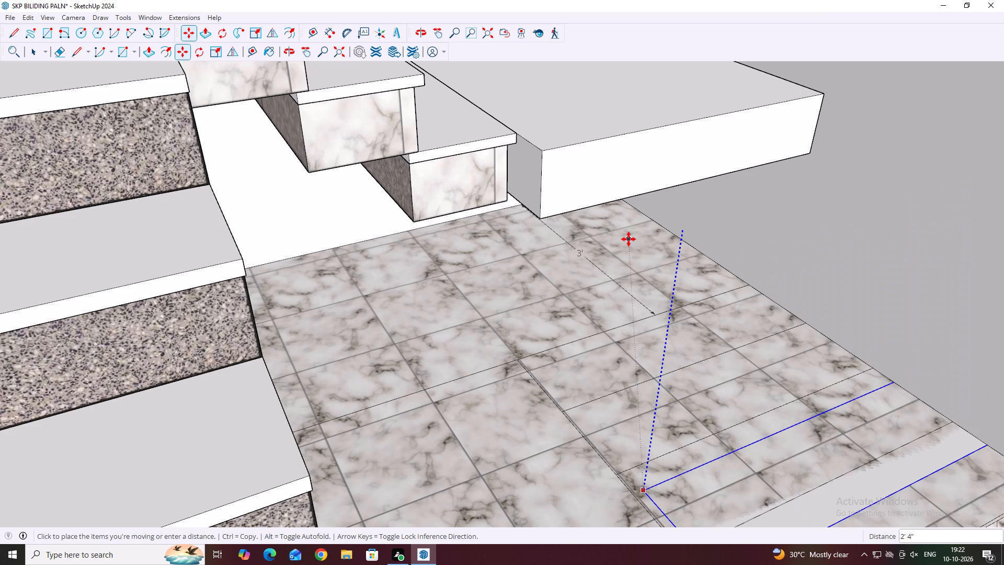
key("Left")
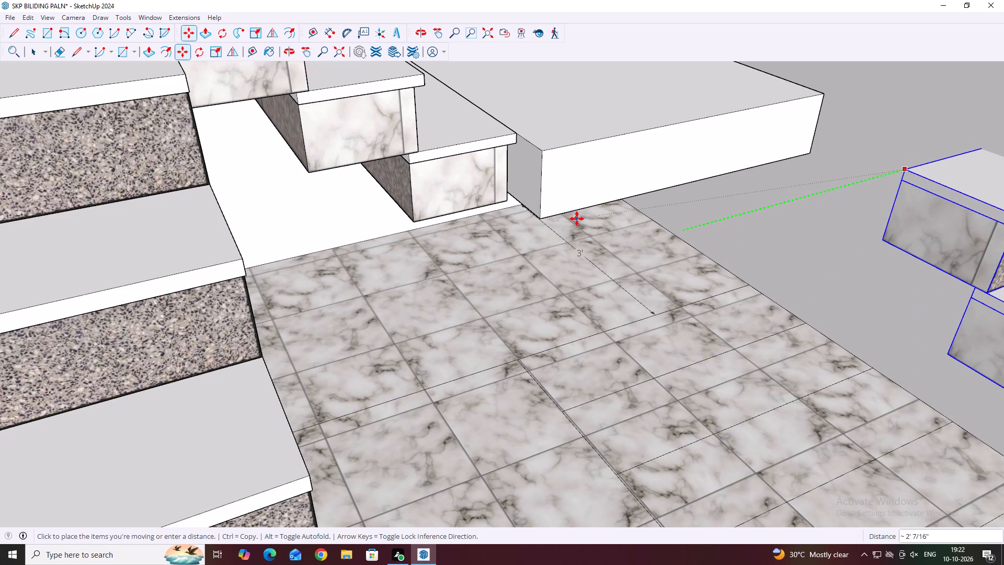
key("Right")
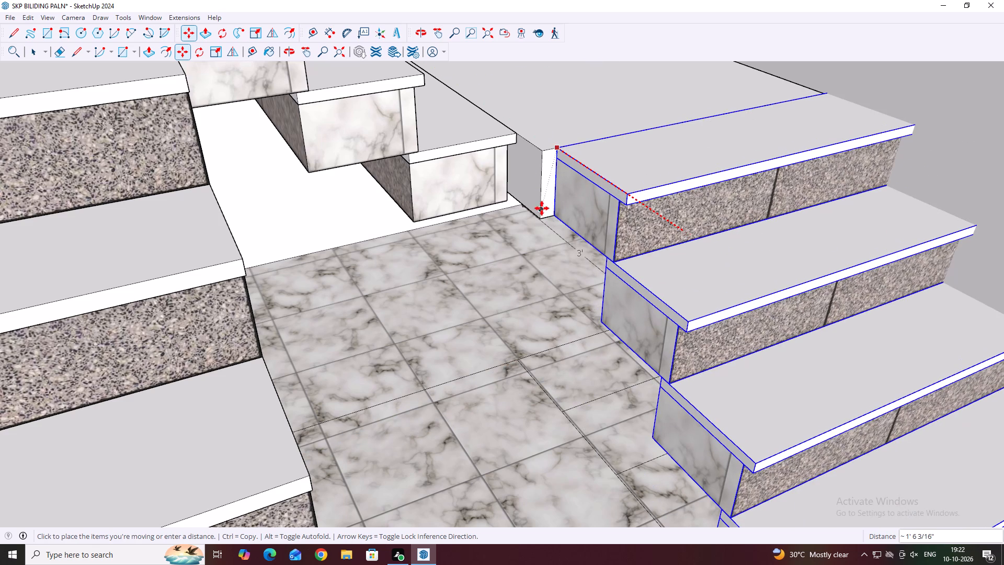
scroll(558, 146, "up", 1)
left_click(558, 146)
scroll(592, 199, "down", 12)
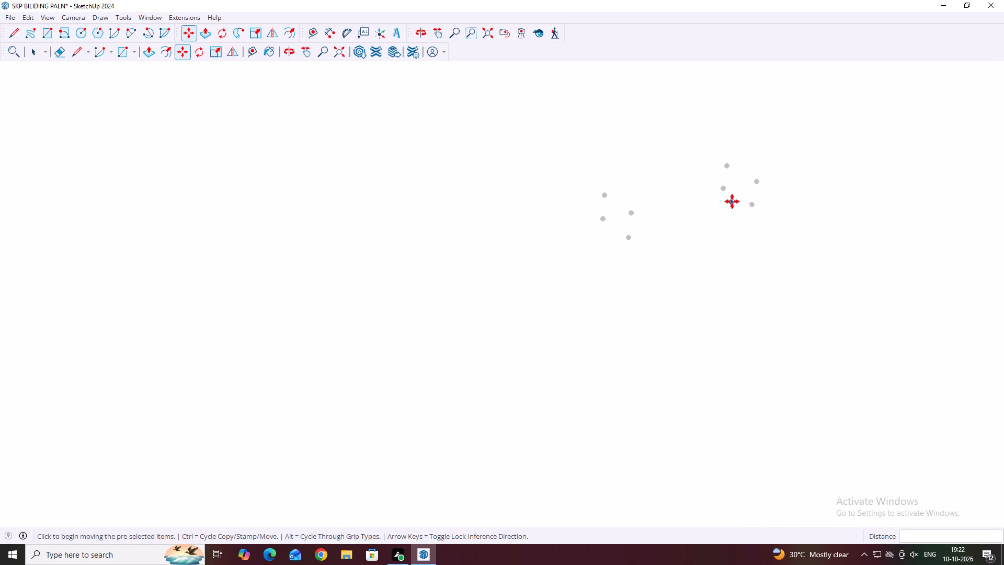
scroll(691, 212, "down", 20)
scroll(691, 212, "down", 7)
key("Escape")
key("space")
Examine how the four-step flight lines up with the lower landing slab and the cross flight.
scroll(654, 231, "down", 11)
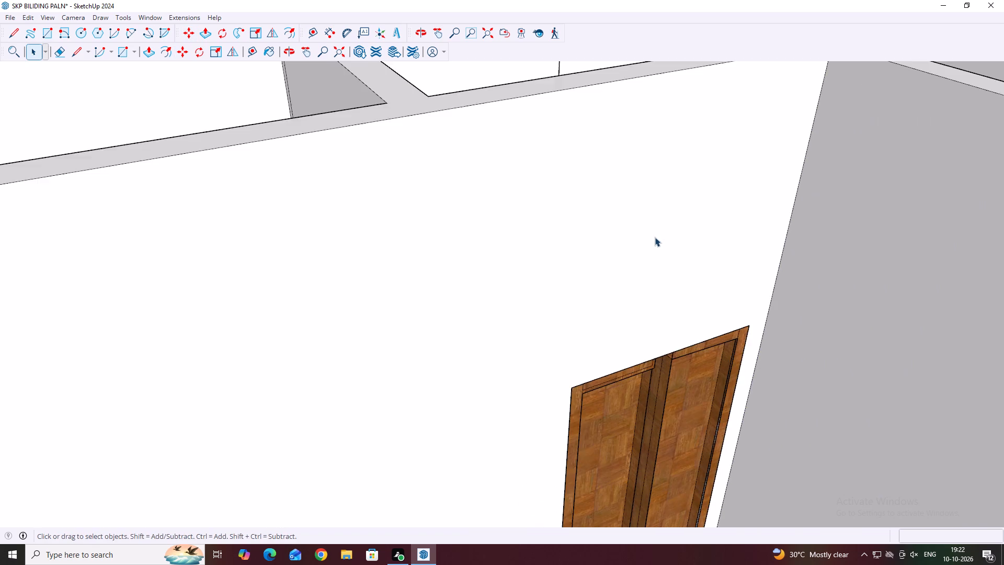
scroll(655, 237, "down", 3)
middle_click_drag(478, 98, 629, 211)
scroll(677, 195, "down", 1)
middle_click_drag(687, 187, 629, 214)
middle_click_drag(681, 200, 502, 196)
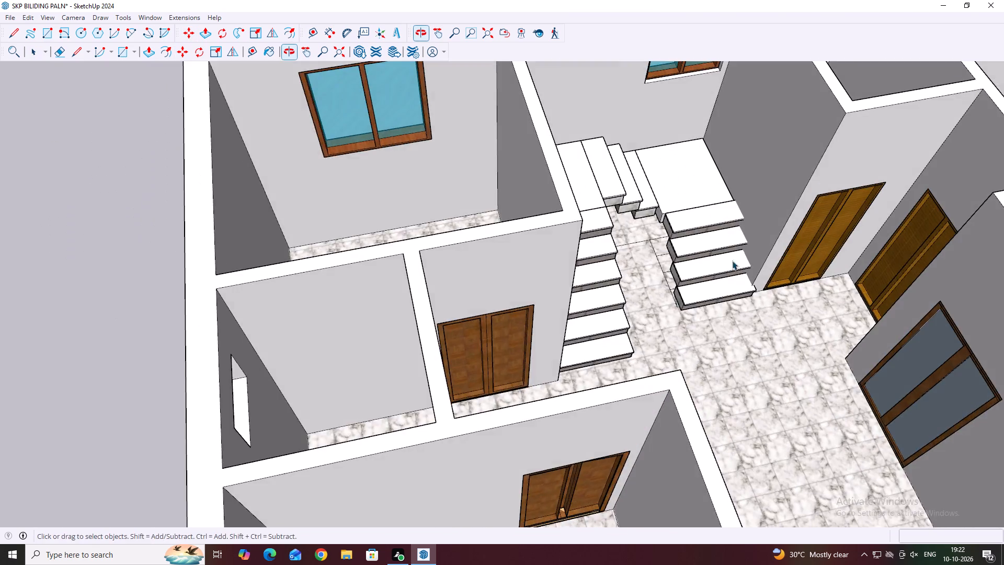
scroll(729, 257, "up", 3)
middle_click_drag(743, 243, 673, 230)
scroll(738, 299, "up", 2)
scroll(758, 349, "up", 4)
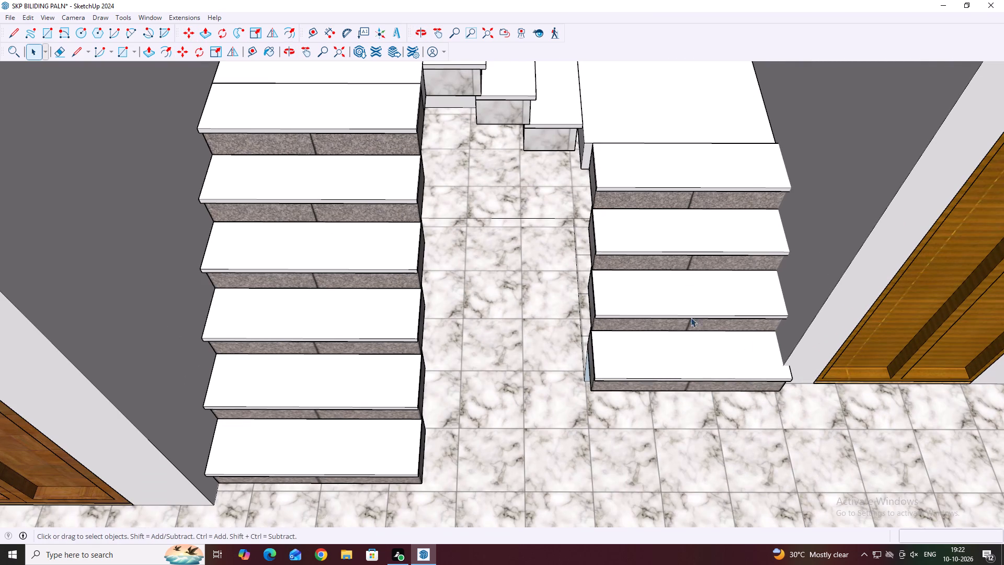
middle_click_drag(685, 219, 708, 233)
scroll(660, 190, "down", 5)
scroll(621, 153, "up", 1)
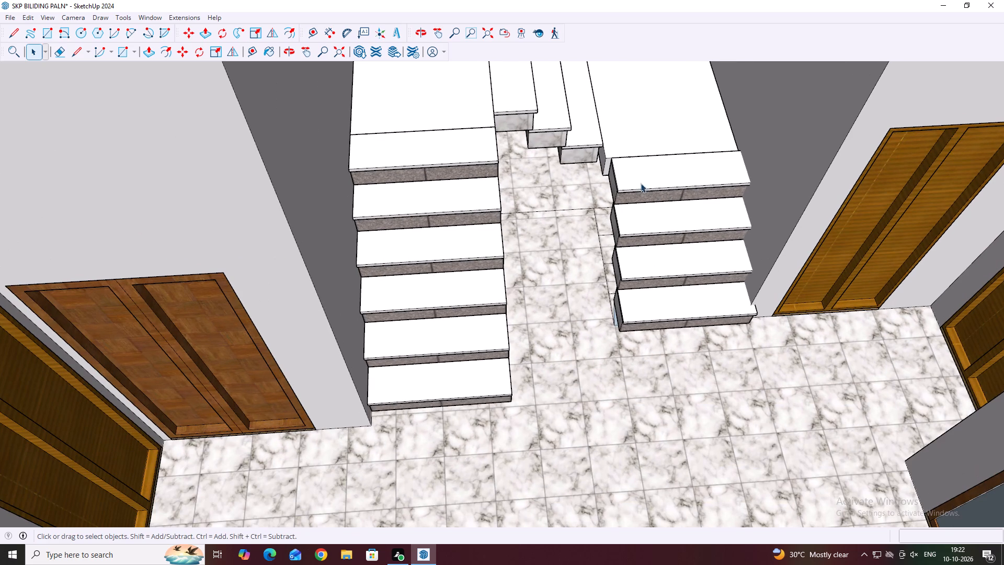
middle_click_drag(685, 203, 694, 214)
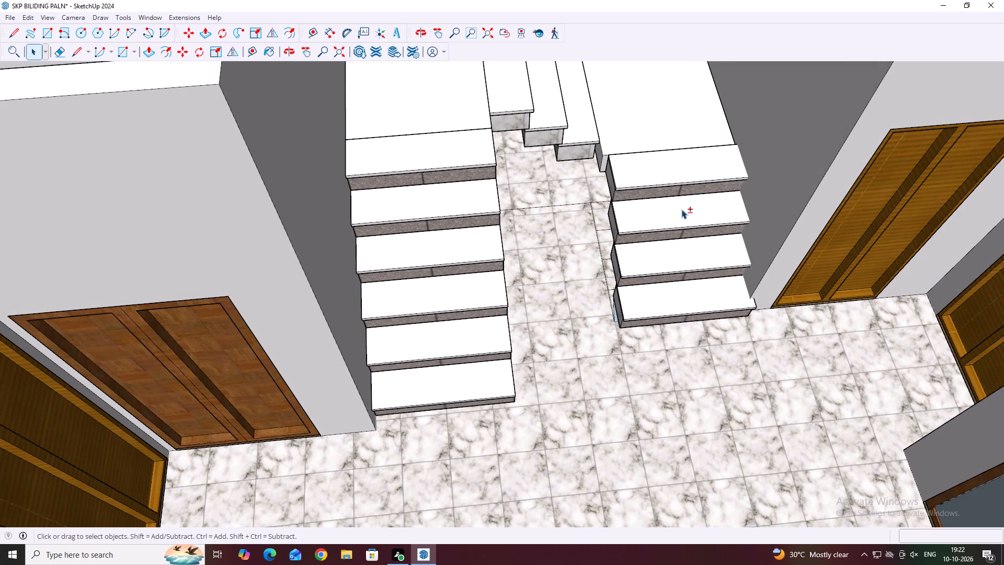
Move all treads and risers of the four-step flight about 1 5/8" sideways, by the top tread's inner back corner, onto the landing slab's front top corner.
left_click(676, 175, "shift")
left_click(671, 188, "shift")
left_click(672, 208, "shift")
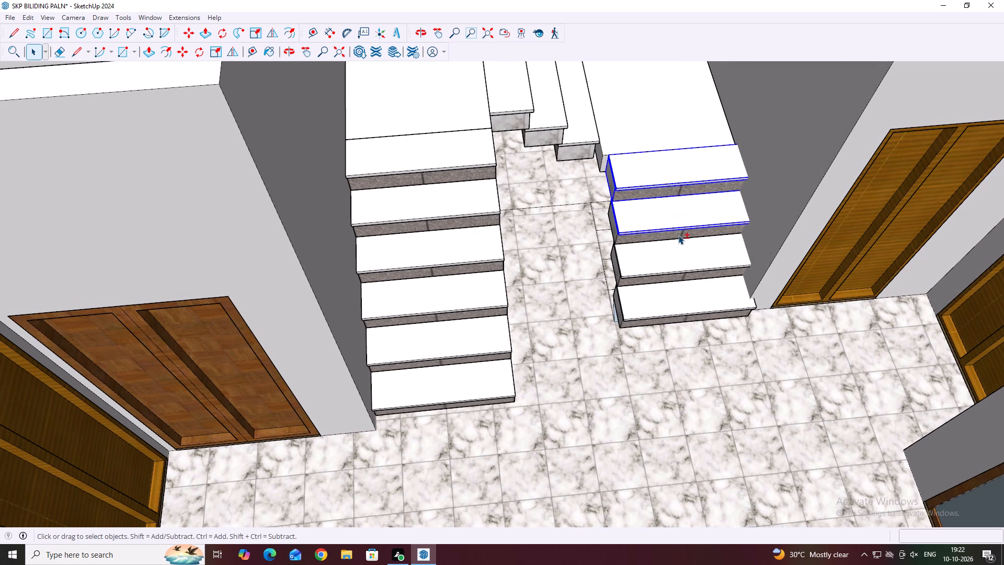
left_click(678, 234, "shift")
scroll(682, 254, "up", 4, "shift")
left_click(678, 246, "shift")
left_click(661, 289, "shift")
left_click(657, 305, "shift")
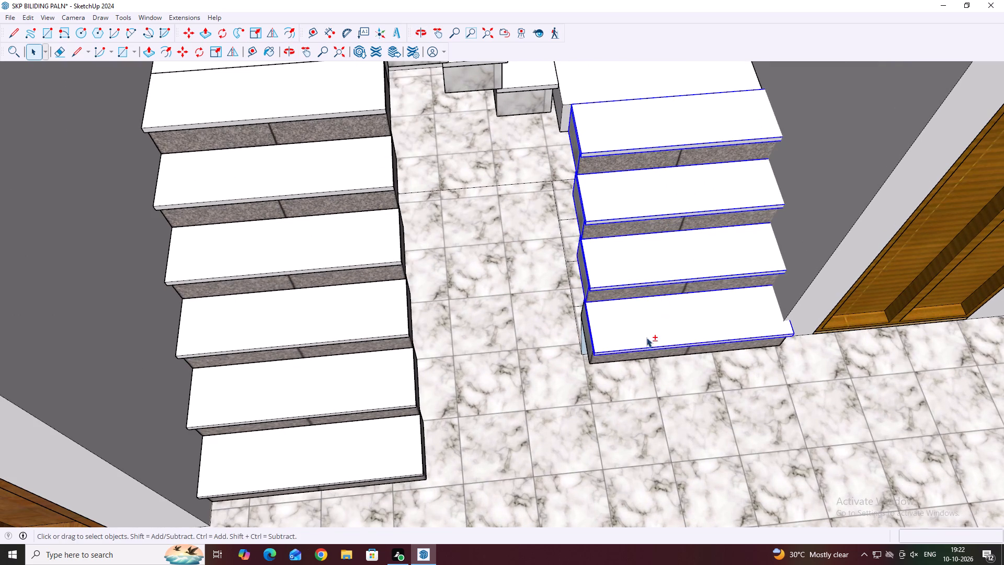
scroll(636, 352, "up", 3, "shift")
left_click(635, 358, "shift")
scroll(587, 322, "down", 4)
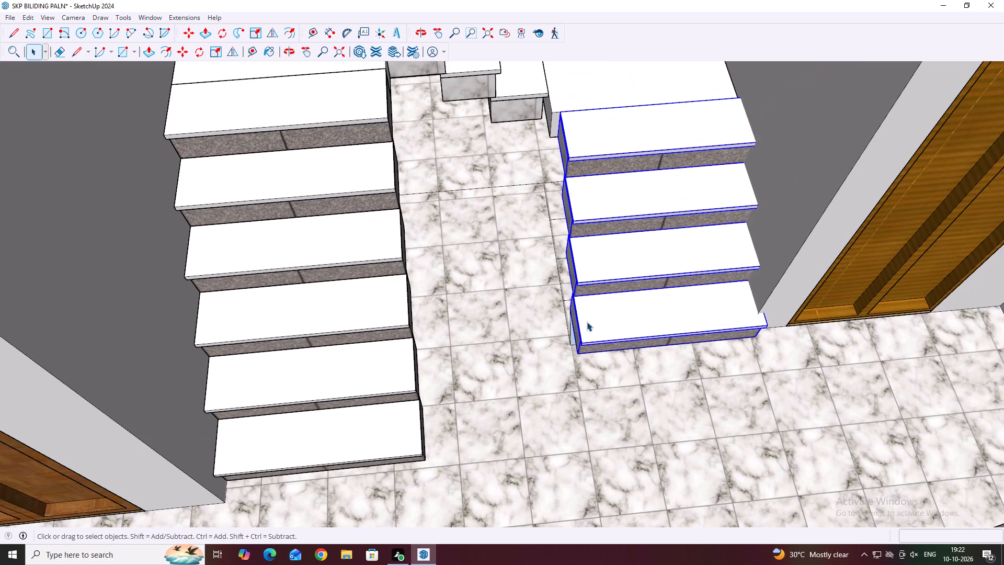
key("m")
scroll(578, 110, "up", 10)
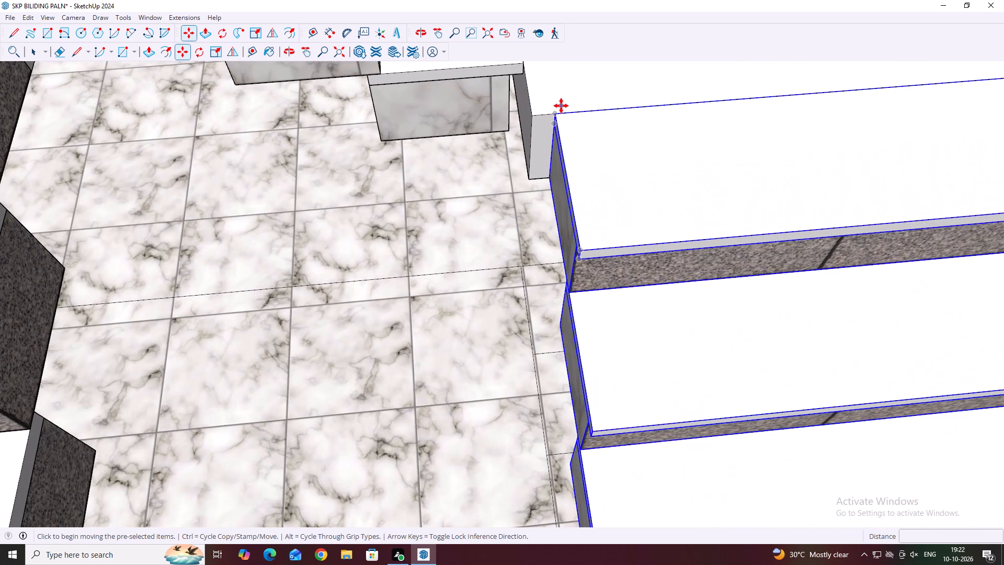
left_click(556, 110)
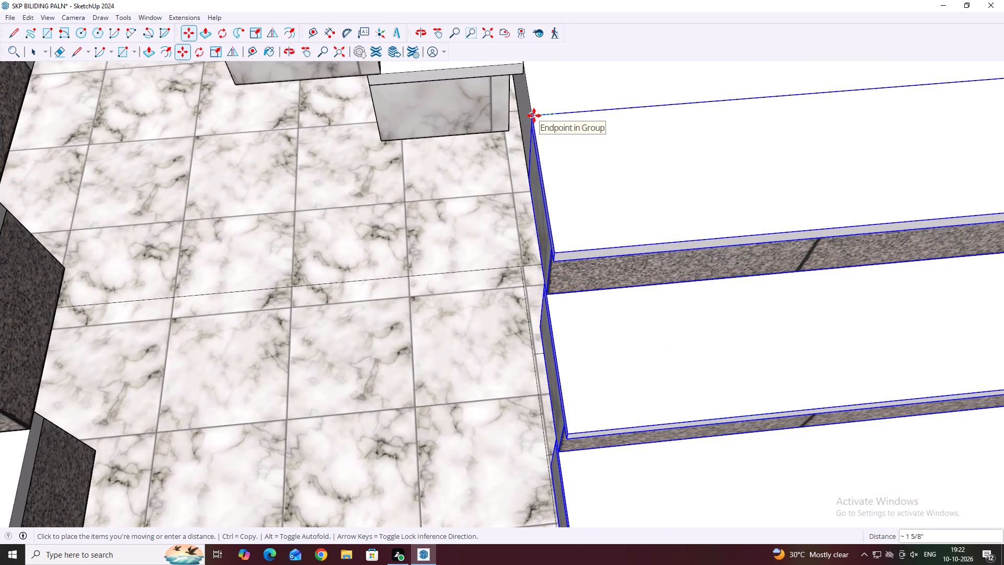
left_click(534, 116)
scroll(543, 196, "down", 16)
key("space")
Examine the whole staircase and its surroundings from close up and from above the house.
scroll(597, 320, "up", 3)
scroll(609, 372, "up", 1)
middle_click_drag(608, 355, 637, 207)
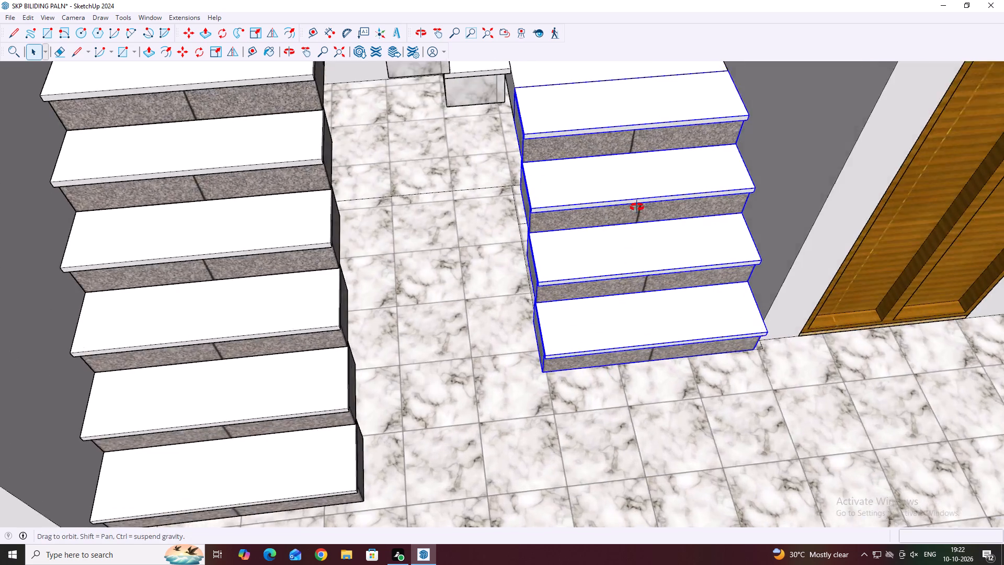
middle_click_drag(637, 207, 641, 178)
middle_click_drag(612, 321, 609, 315)
scroll(596, 255, "down", 20)
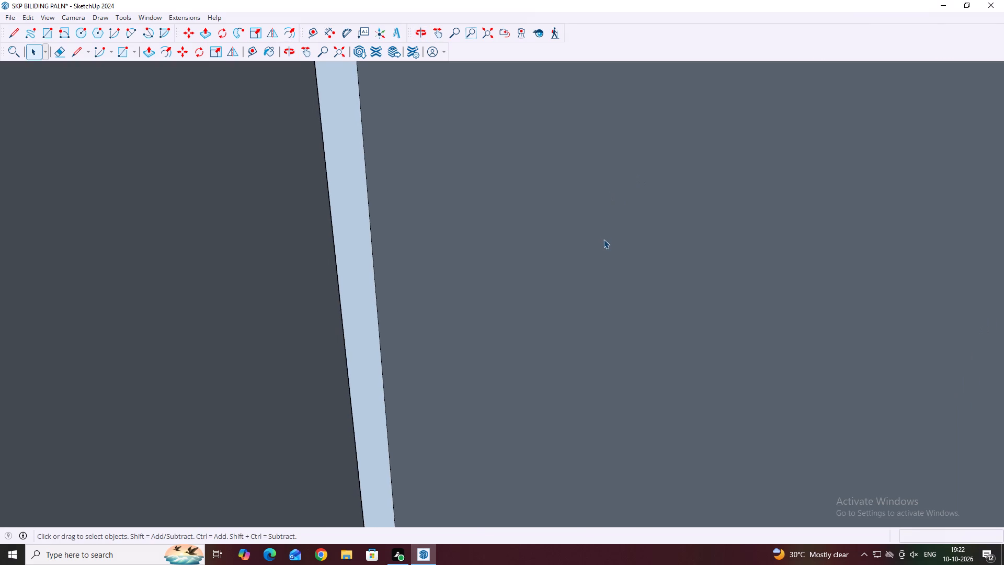
scroll(603, 239, "down", 10)
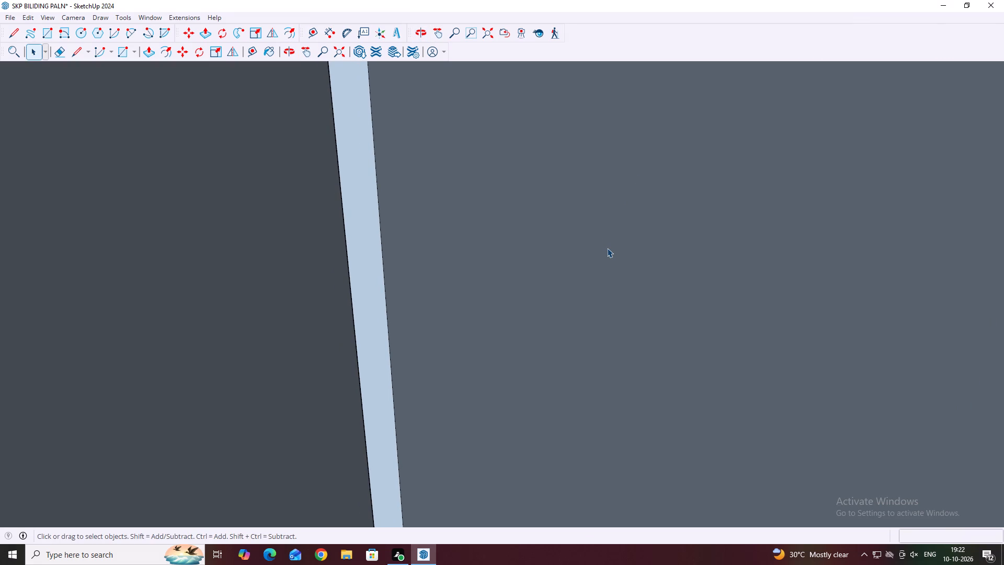
scroll(617, 198, "down", 20)
scroll(617, 198, "down", 7)
middle_click(607, 226)
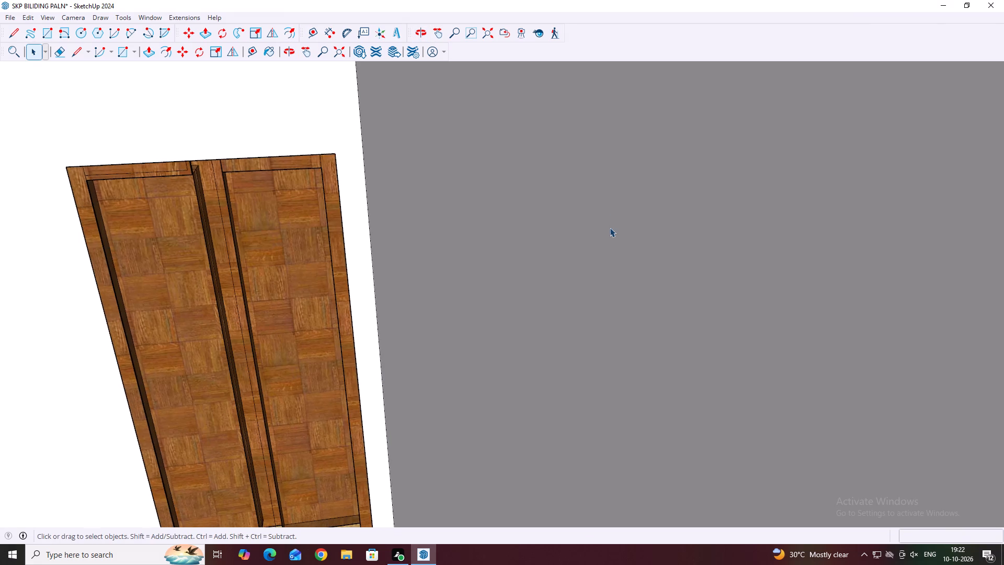
middle_click(605, 234)
scroll(610, 228, "down", 20)
scroll(610, 228, "down", 20)
scroll(610, 228, "down", 20)
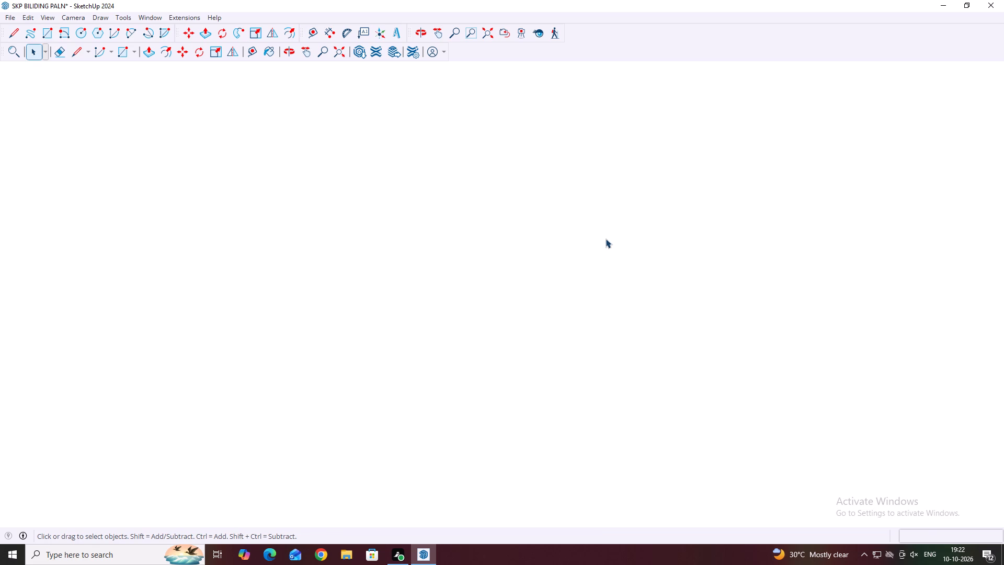
scroll(606, 239, "down", 20)
scroll(606, 239, "down", 20)
scroll(606, 239, "down", 20)
middle_click(648, 259)
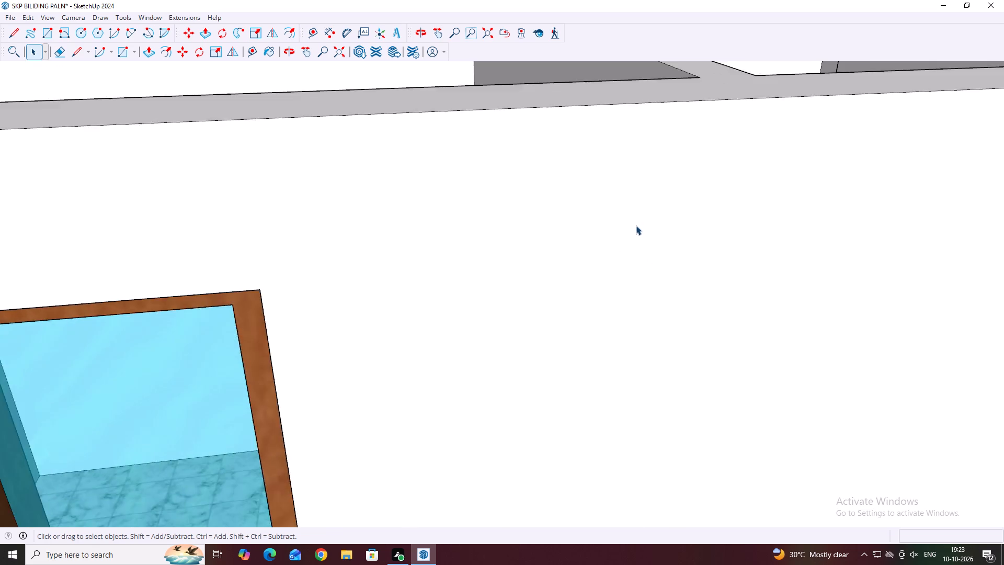
scroll(636, 225, "down", 19)
middle_click_drag(613, 157, 728, 258)
scroll(614, 107, "up", 1)
middle_click_drag(612, 107, 567, 108)
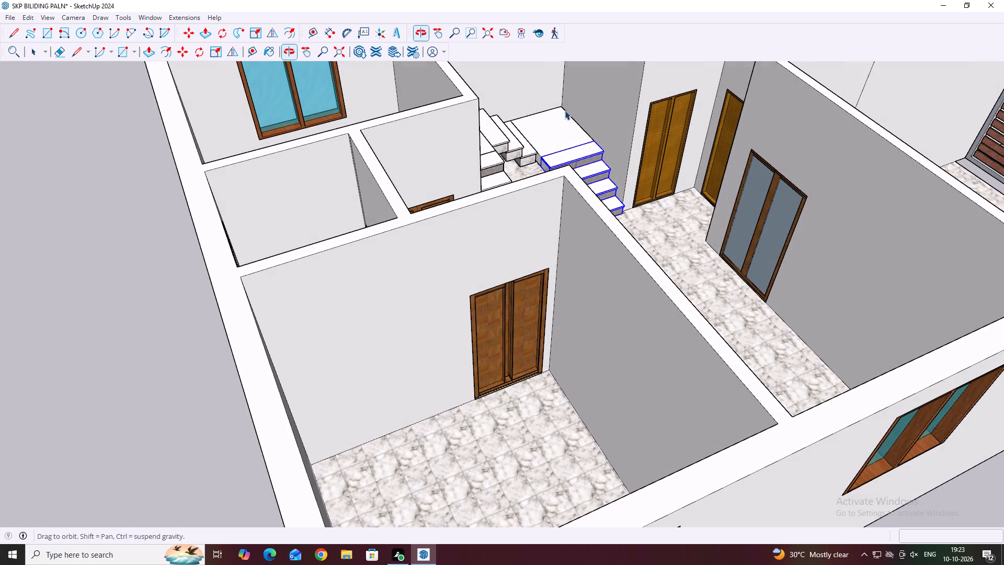
left_click(693, 214)
middle_click_drag(685, 209, 600, 211)
scroll(643, 211, "up", 3)
middle_click_drag(678, 207, 638, 213)
middle_click_drag(591, 209, 576, 200)
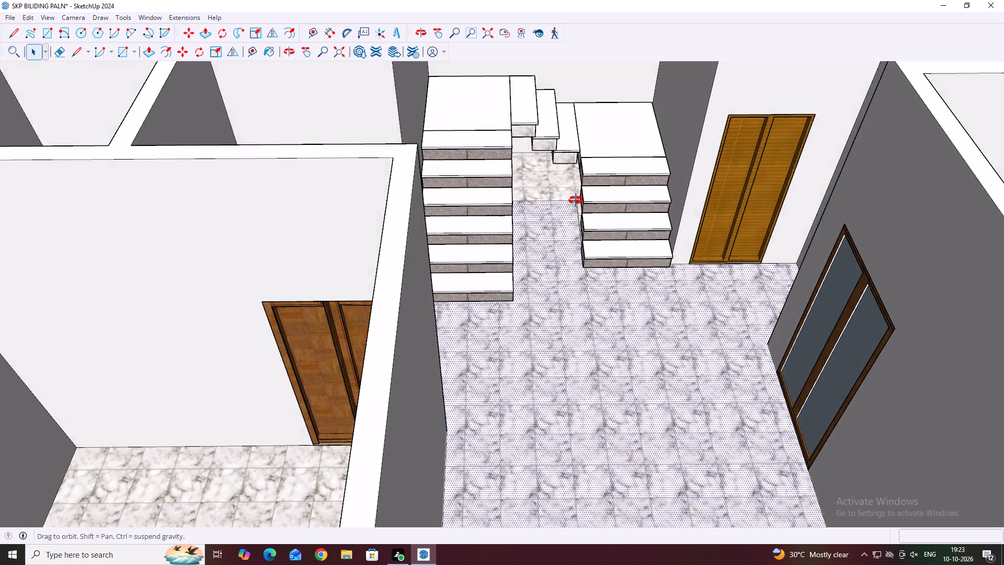
middle_click_drag(576, 200, 567, 182)
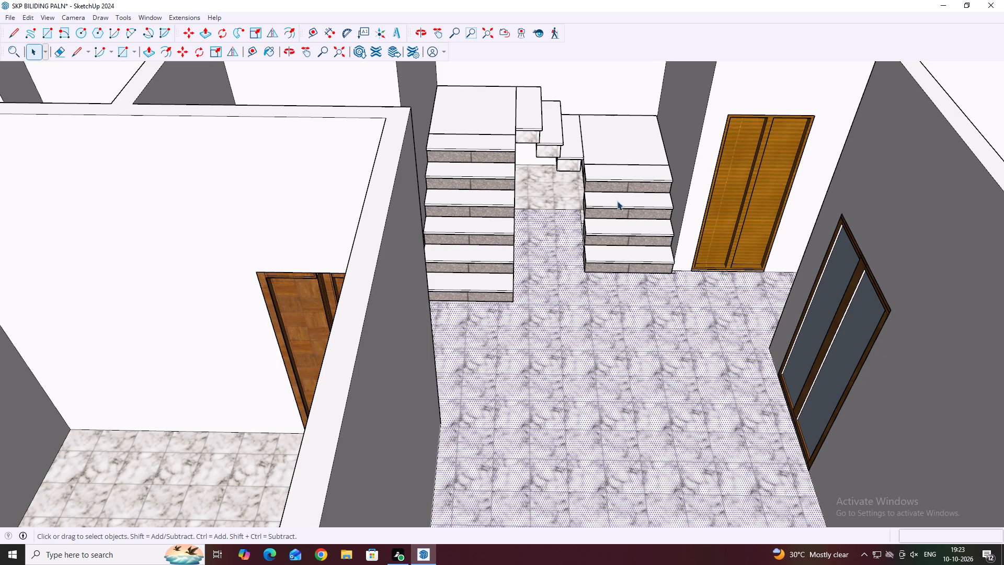
Inspect the joint between the lower landing slab and the top tread of the four-step flight.
scroll(626, 188, "up", 4)
scroll(608, 140, "up", 5)
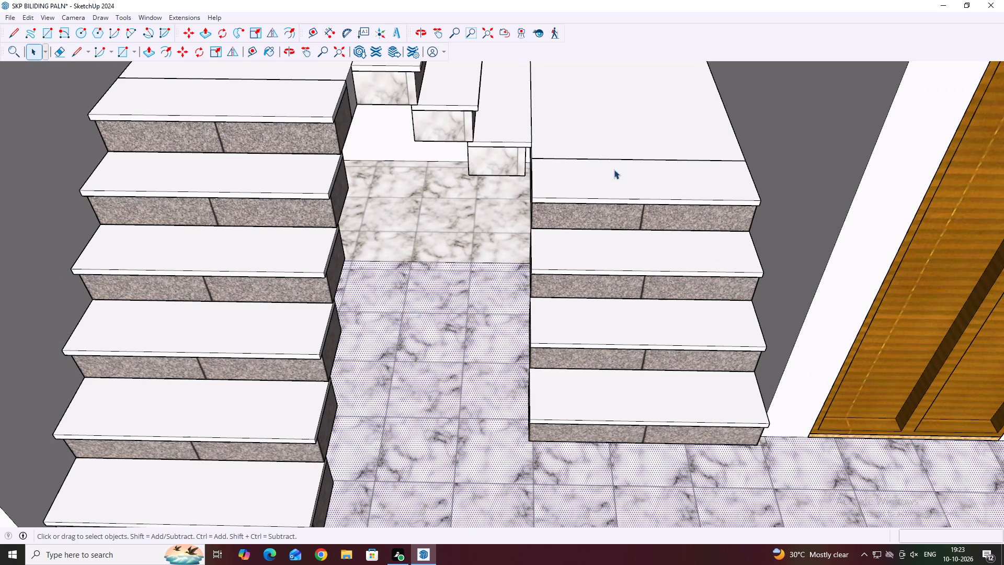
left_click(621, 161)
left_click(626, 139)
scroll(626, 140, "up", 2)
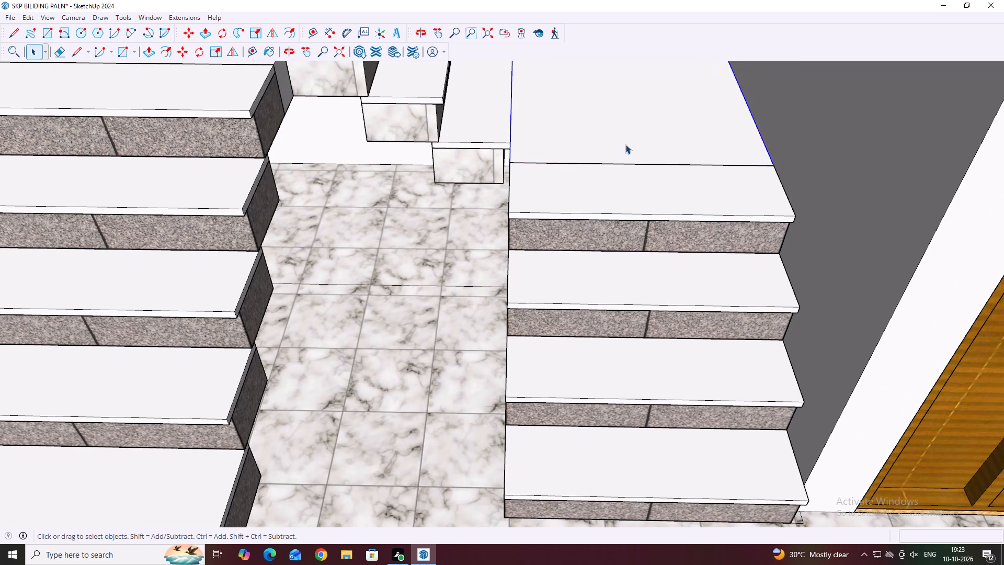
left_click(623, 161)
left_click(623, 164)
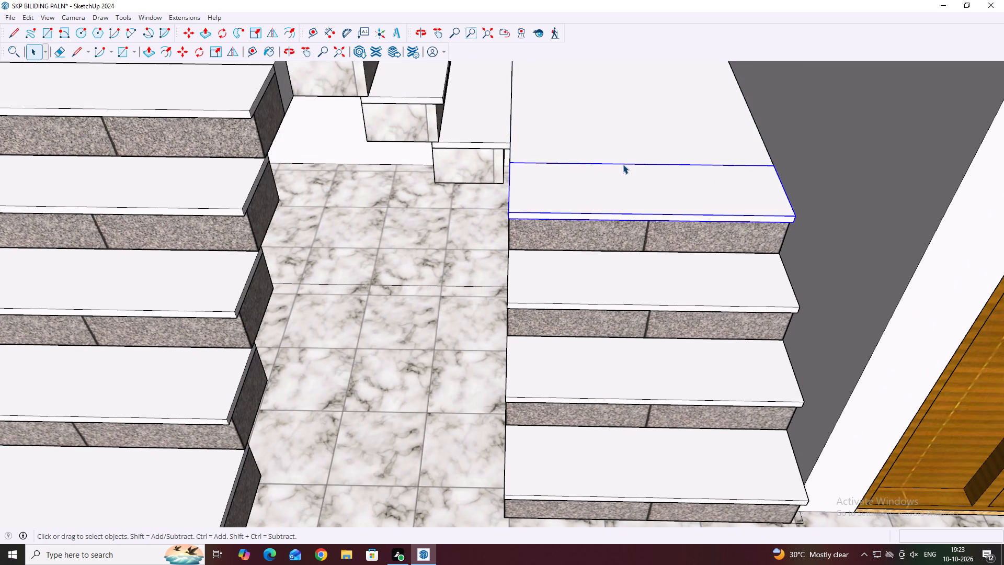
Delete the stray vertical face that projects outward from the house's front corner beside the slatted gate.
scroll(606, 179, "down", 20)
scroll(606, 179, "down", 1)
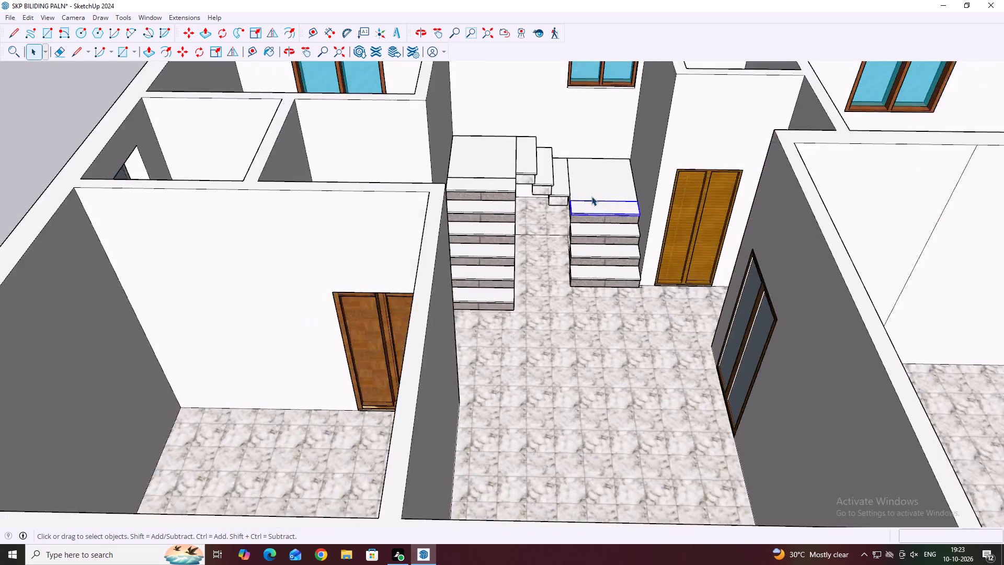
scroll(591, 196, "down", 10)
left_click(805, 89)
scroll(788, 144, "up", 4)
middle_click_drag(900, 183, 773, 154)
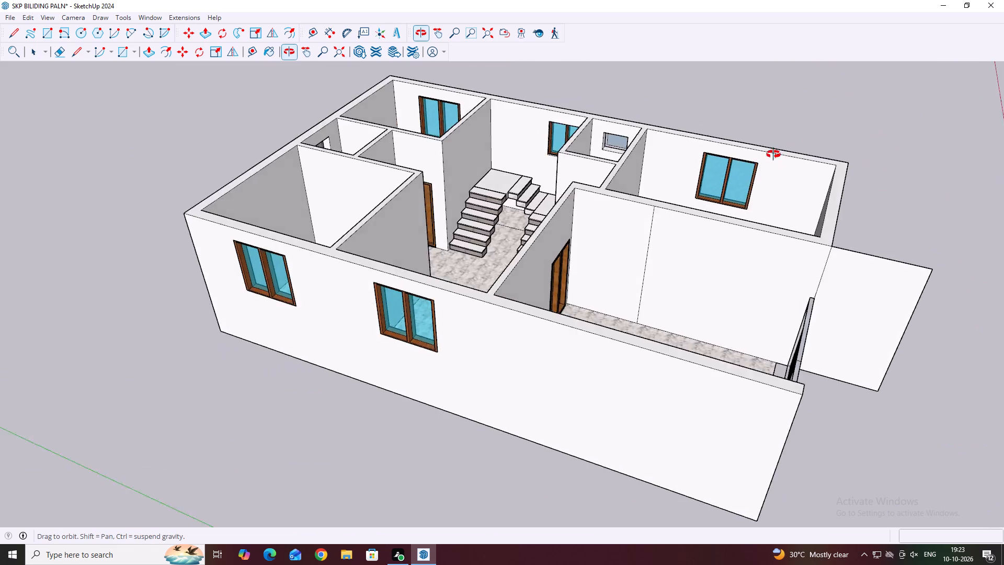
middle_click_drag(773, 154, 558, 114)
middle_click_drag(753, 356, 825, 308)
left_click(820, 318)
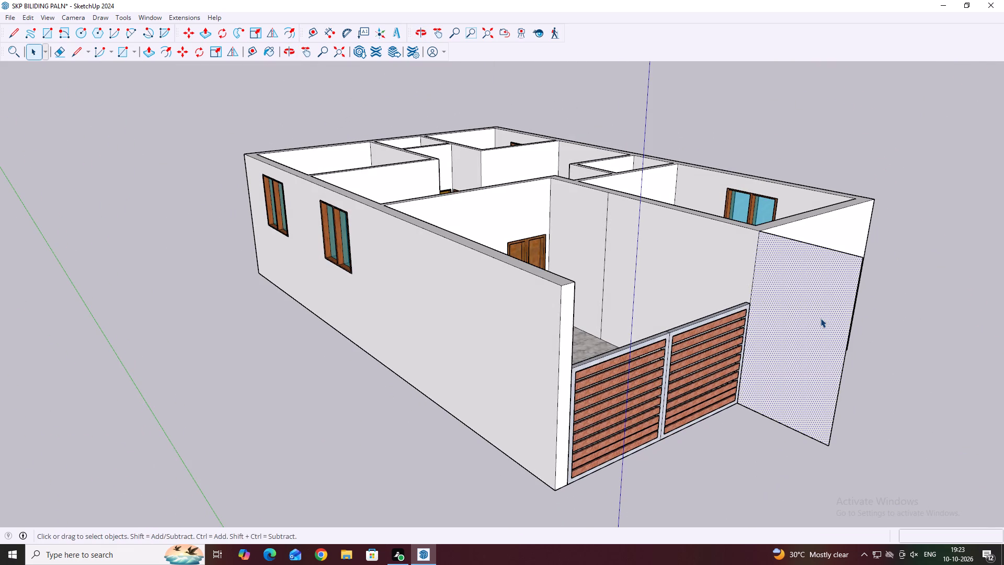
key("Delete")
Delete the leftover boundary edges of the removed face at the front corner beside the gate.
scroll(858, 289, "up", 3)
scroll(848, 342, "down", 1)
middle_click_drag(774, 337, 777, 340)
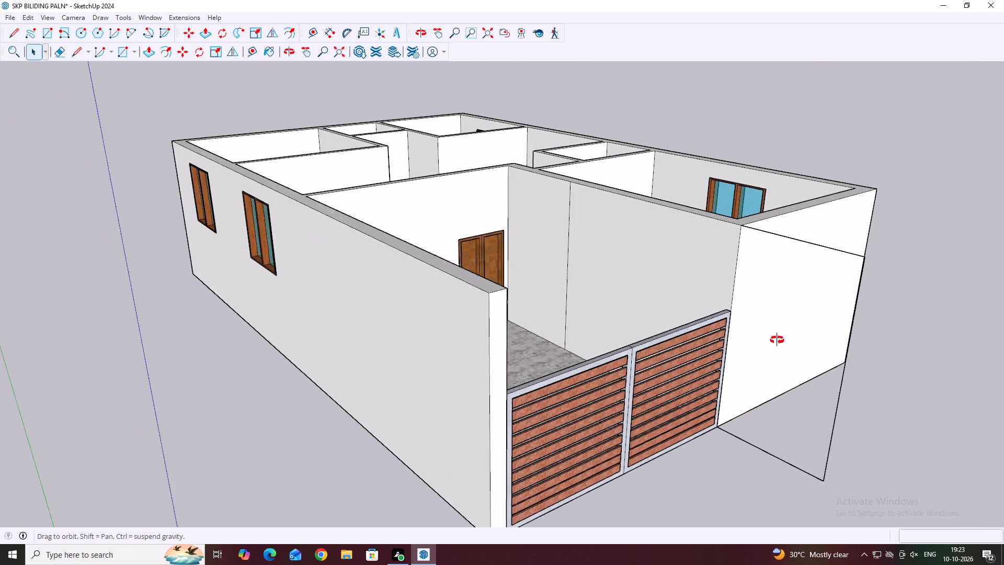
middle_click_drag(777, 340, 907, 381)
left_click_drag(967, 223, 893, 410)
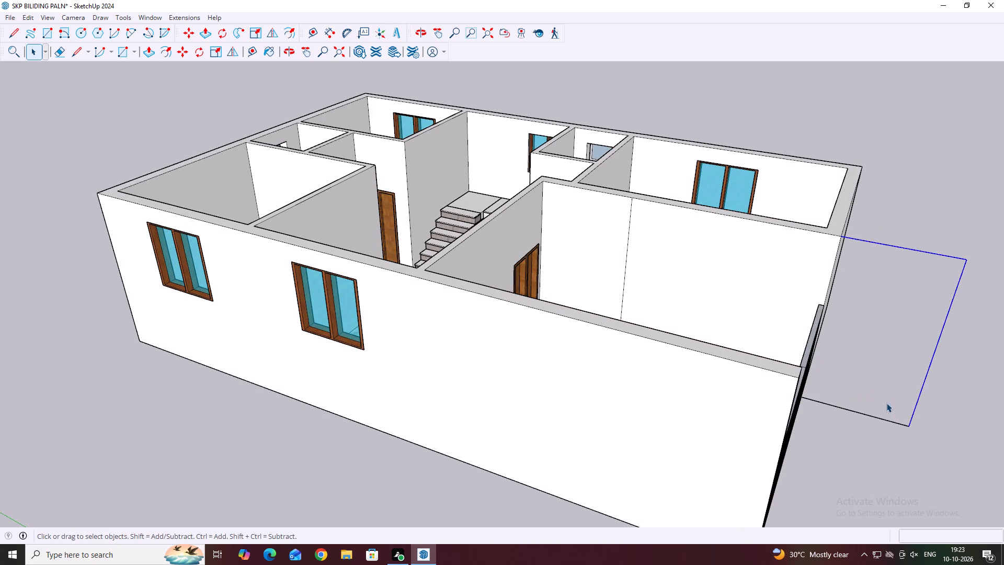
key("Delete")
left_click_drag(883, 447, 874, 428)
middle_click_drag(913, 394, 819, 347)
left_click_drag(908, 443, 819, 484)
key("Delete")
Delete the vertical seam line that divides the inner side wall of the porch behind the gate.
middle_click_drag(687, 272, 683, 317)
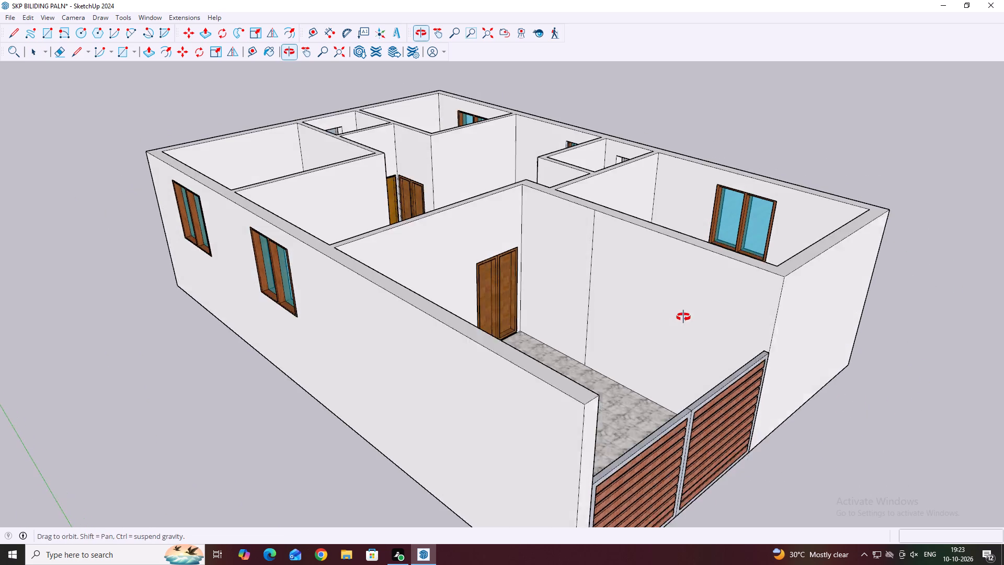
middle_click_drag(683, 317, 682, 324)
scroll(574, 205, "up", 6)
left_click(606, 263)
left_click(602, 262)
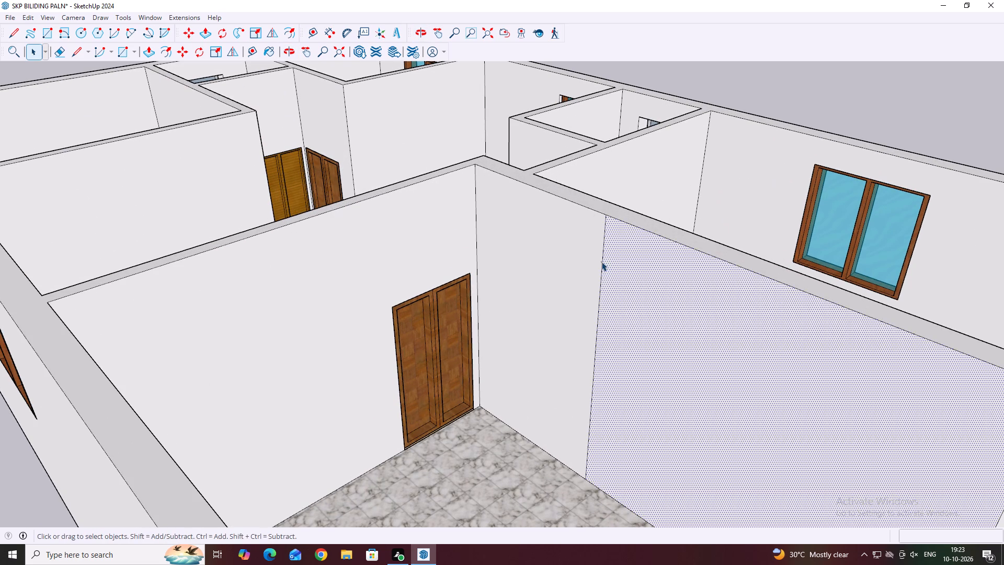
key("Delete")
Examine the staircase and the marble floor between its two side flights from above and close up.
middle_click_drag(611, 196, 542, 278)
scroll(481, 224, "down", 6)
middle_click_drag(408, 169, 513, 184)
scroll(415, 187, "up", 1)
middle_click_drag(432, 195, 511, 216)
scroll(392, 238, "up", 1)
middle_click_drag(393, 238, 509, 228)
scroll(465, 242, "up", 6)
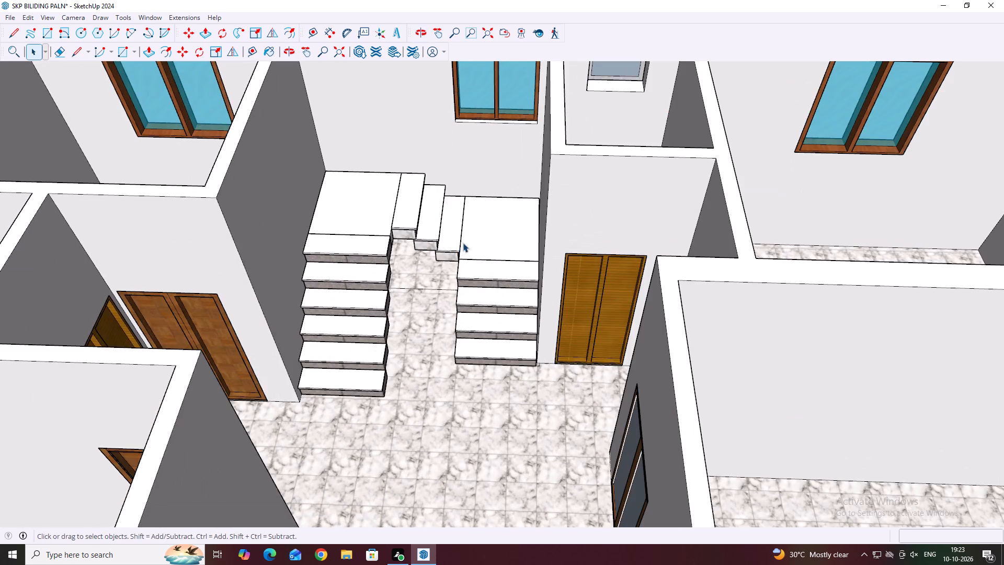
scroll(464, 247, "up", 1)
middle_click_drag(464, 246, 471, 191)
scroll(441, 298, "up", 3)
middle_click_drag(477, 277, 512, 272)
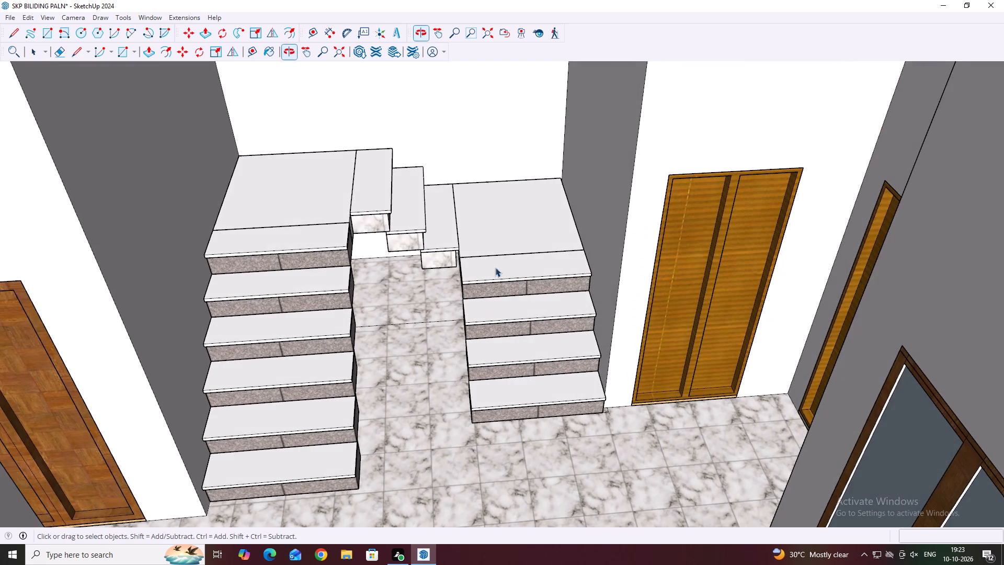
scroll(459, 263, "up", 3)
middle_click_drag(489, 258, 542, 234)
middle_click_drag(378, 254, 453, 239)
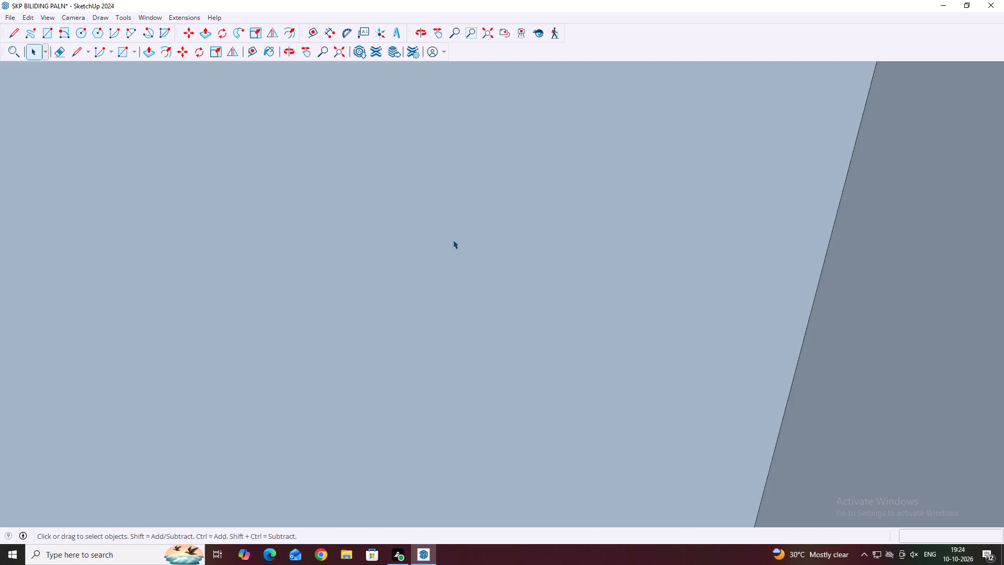
scroll(504, 243, "down", 17)
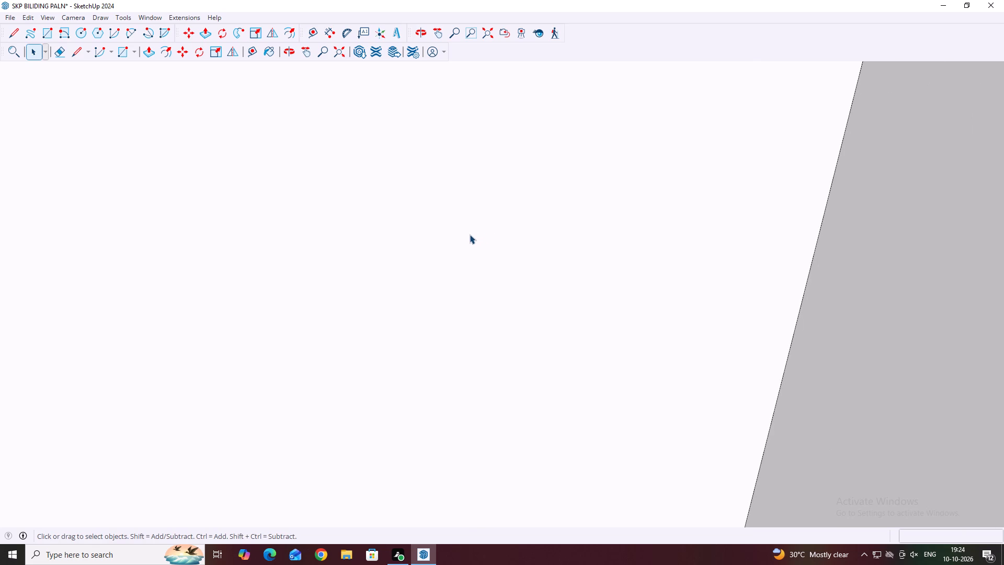
scroll(475, 225, "down", 6)
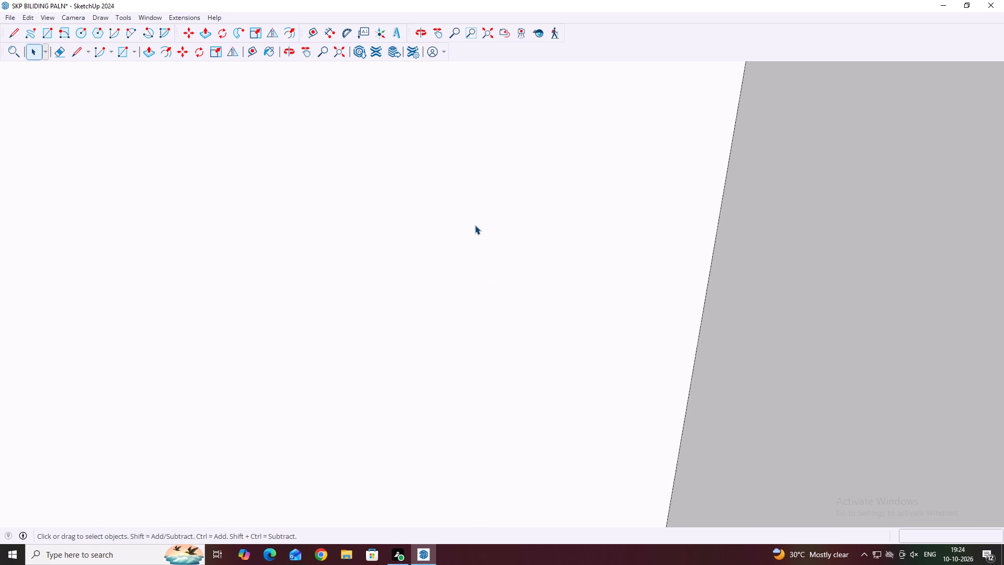
scroll(475, 225, "down", 20)
scroll(475, 225, "down", 20)
scroll(475, 225, "down", 20)
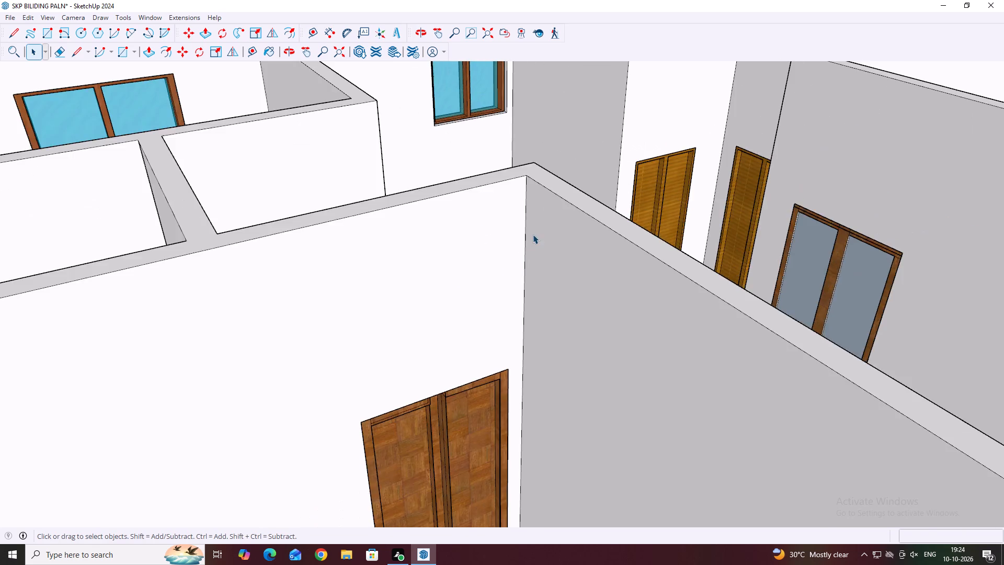
middle_click_drag(611, 159, 459, 247)
scroll(505, 261, "up", 11)
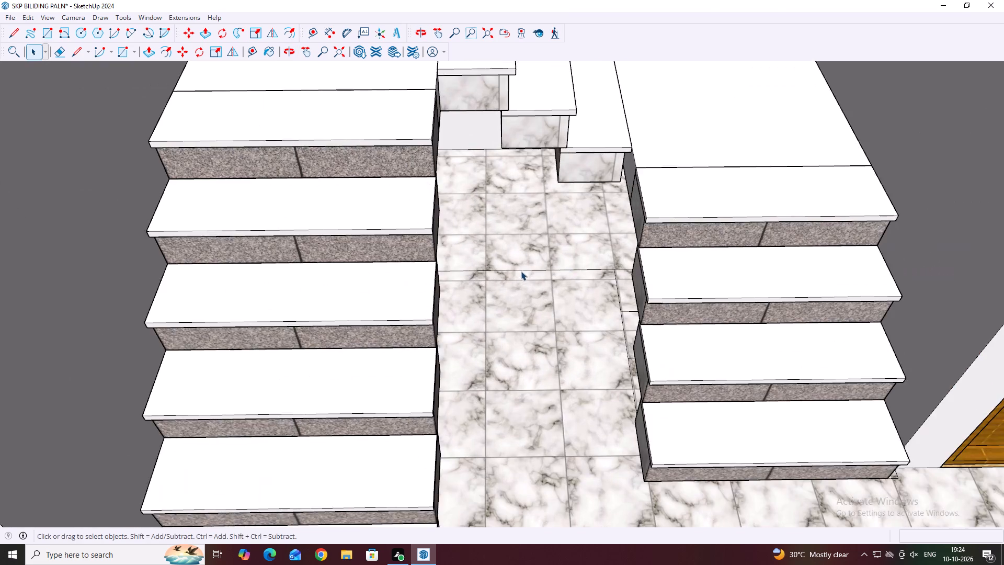
Delete the seam line across the marble floor between the side flights and the first stray outline edges beside the four-step flight.
middle_click_drag(602, 277, 558, 304)
scroll(597, 280, "up", 3)
left_click(606, 268)
scroll(605, 268, "up", 4)
key("Delete")
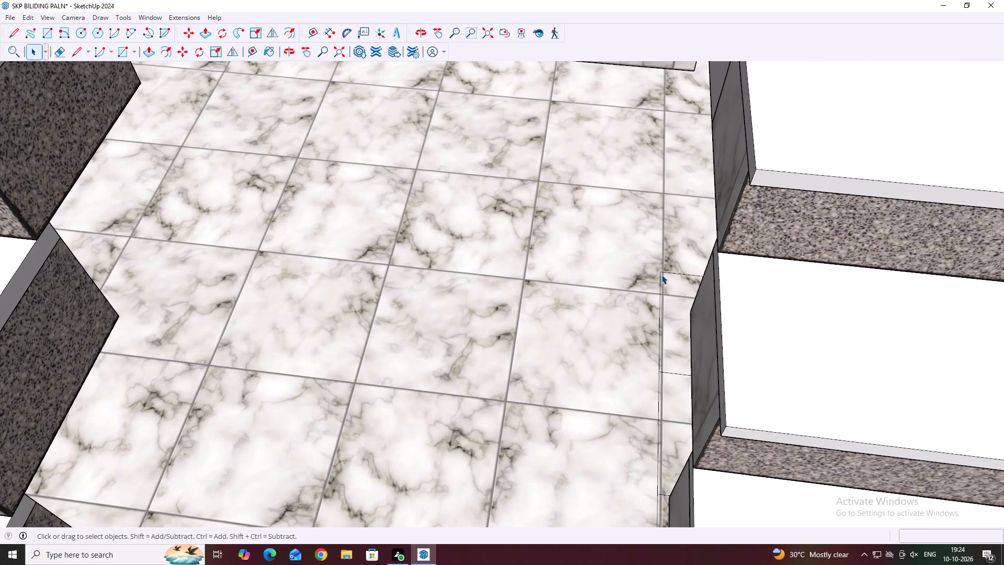
left_click(661, 275)
scroll(660, 276, "up", 2)
key("Delete")
left_click(666, 272)
key("Delete")
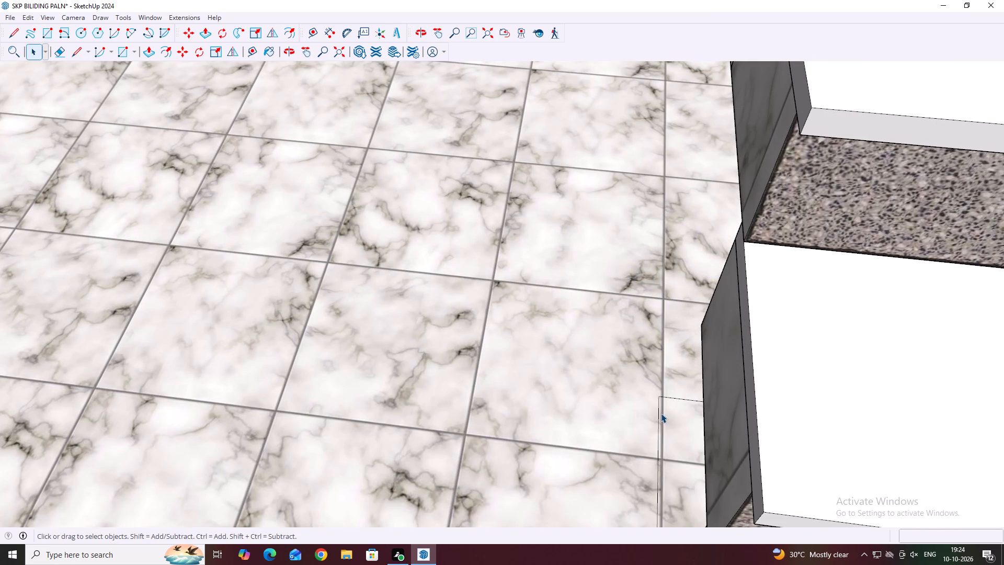
left_click(658, 412)
key("Delete")
left_click(676, 397)
middle_click_drag(499, 349, 506, 352)
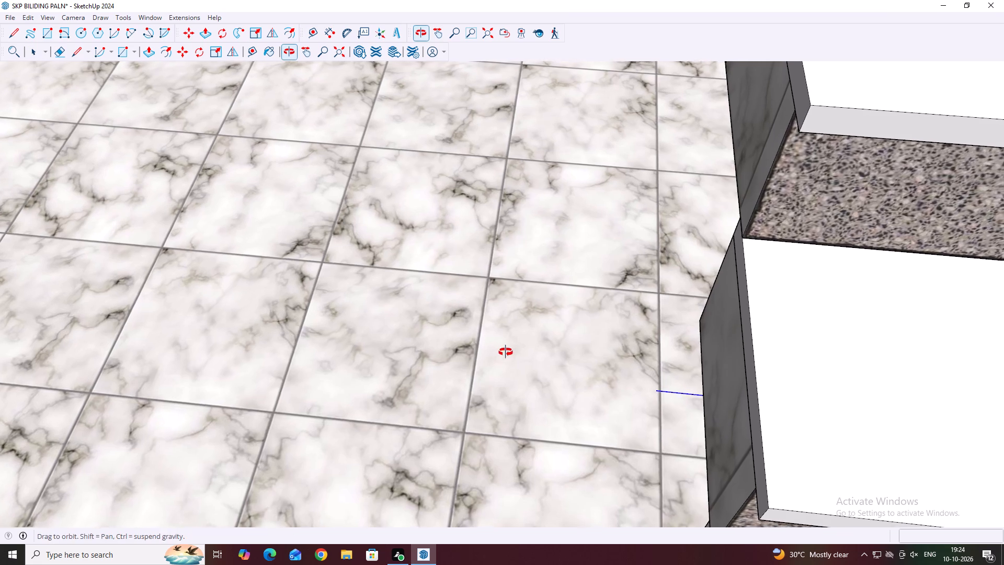
key("Delete")
Delete the remaining stray outline edges on the marble floor along the open side of the four-step flight.
middle_click_drag(506, 352, 506, 352)
scroll(615, 375, "down", 6)
middle_click_drag(482, 358, 651, 394)
scroll(665, 398, "up", 6)
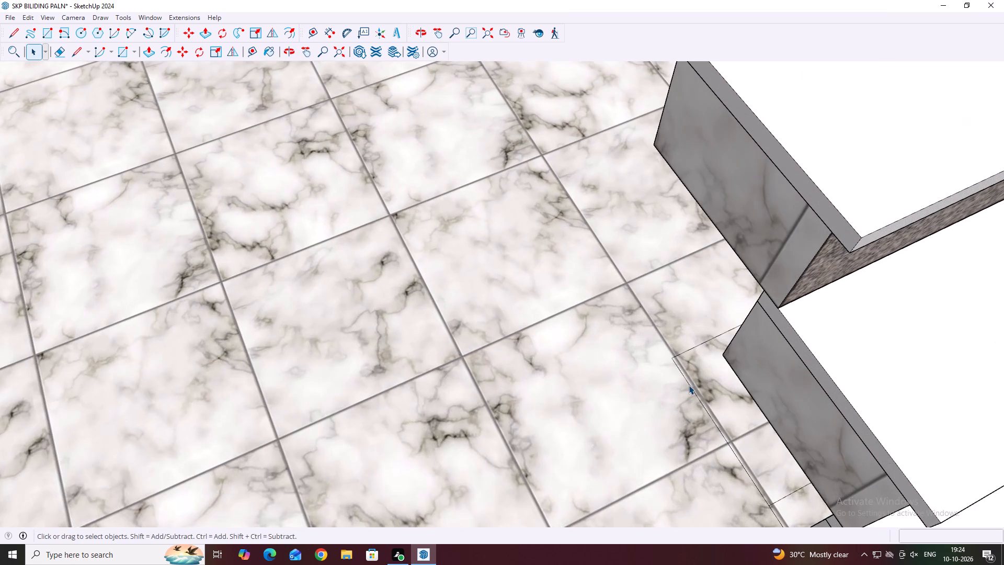
middle_click_drag(667, 391, 796, 371)
middle_click_drag(723, 369, 798, 371)
scroll(773, 348, "up", 4)
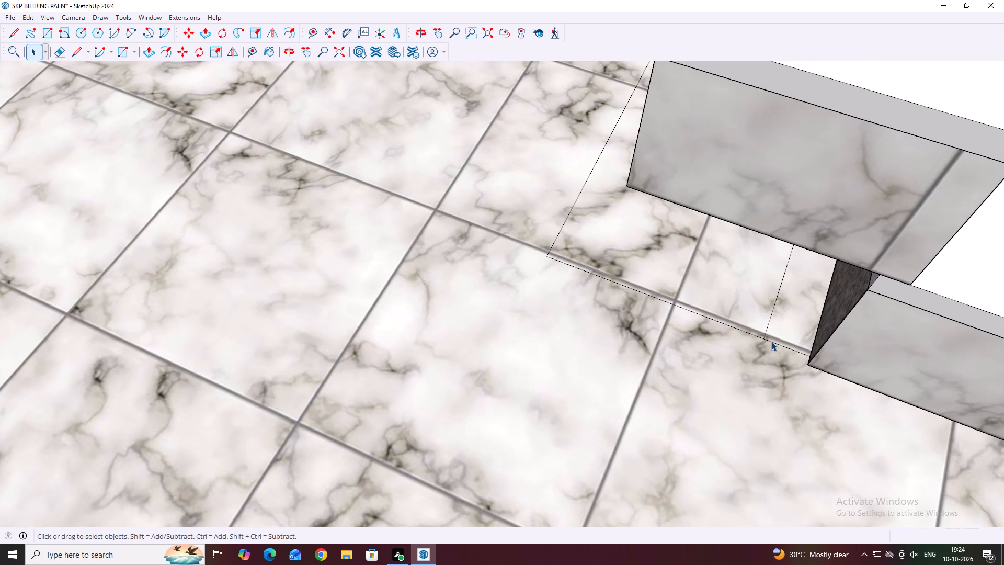
left_click(771, 342)
key("Delete")
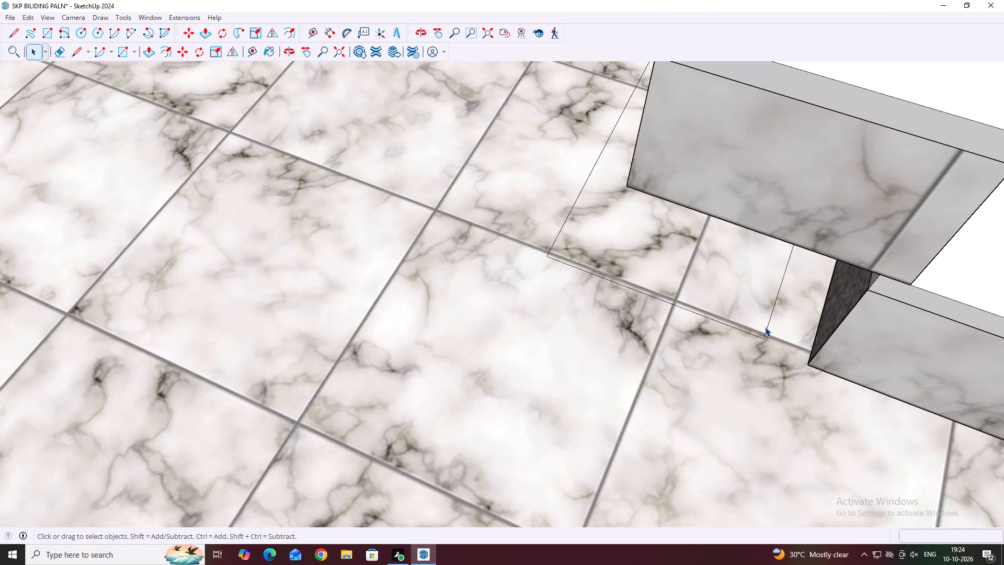
left_click(765, 327)
left_click(765, 330)
key("Delete")
left_click(700, 315)
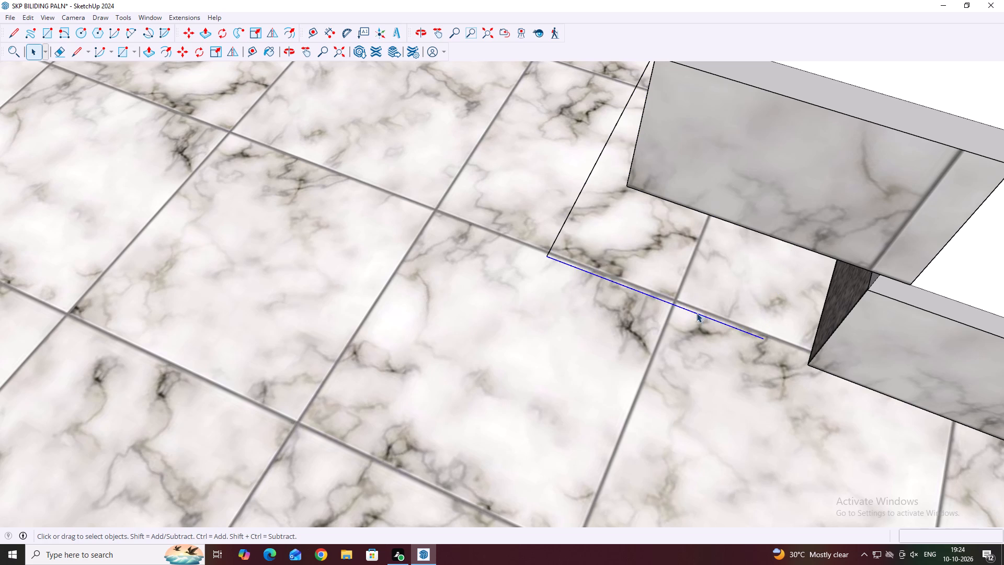
key("Delete")
left_click(562, 230)
key("Delete")
Inspect the floor around the side flights and under the cross flight for leftover lines.
middle_click_drag(484, 229, 633, 277)
scroll(633, 277, "down", 7)
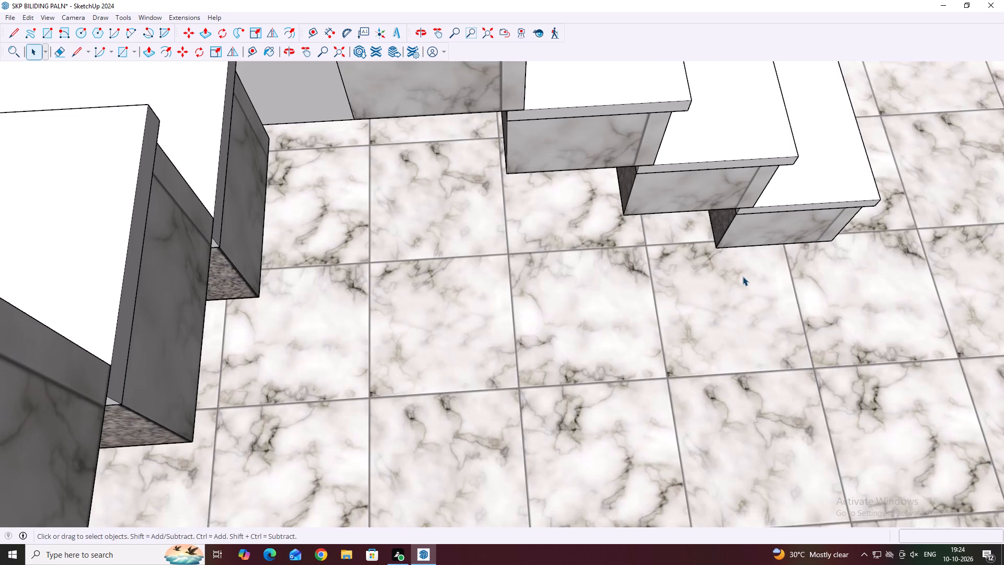
middle_click_drag(564, 255, 724, 198)
middle_click_drag(568, 235, 450, 296)
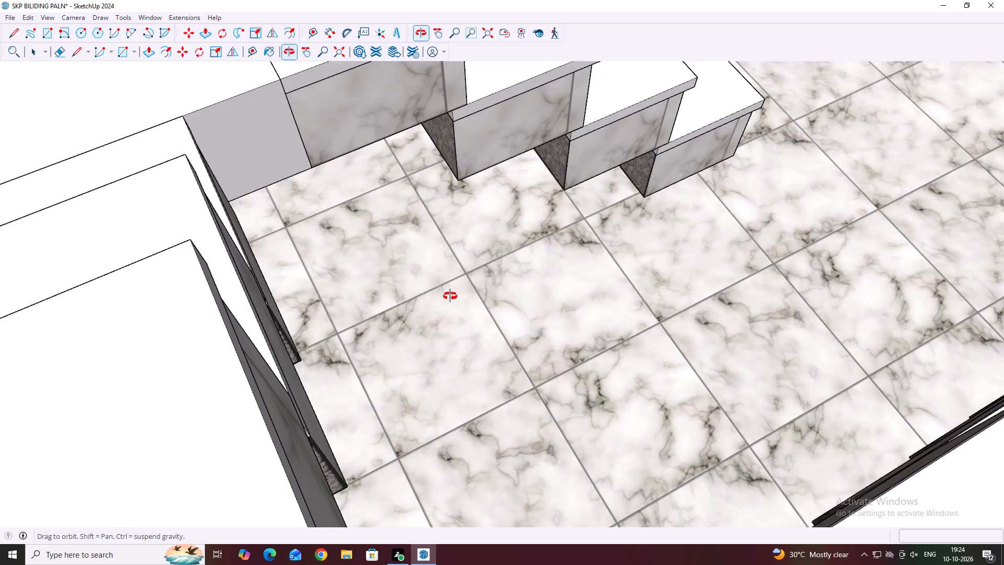
middle_click_drag(450, 296, 420, 305)
scroll(666, 306, "down", 1)
middle_click_drag(664, 307, 528, 243)
scroll(499, 246, "down", 5)
middle_click_drag(551, 244, 379, 237)
middle_click_drag(449, 258, 305, 275)
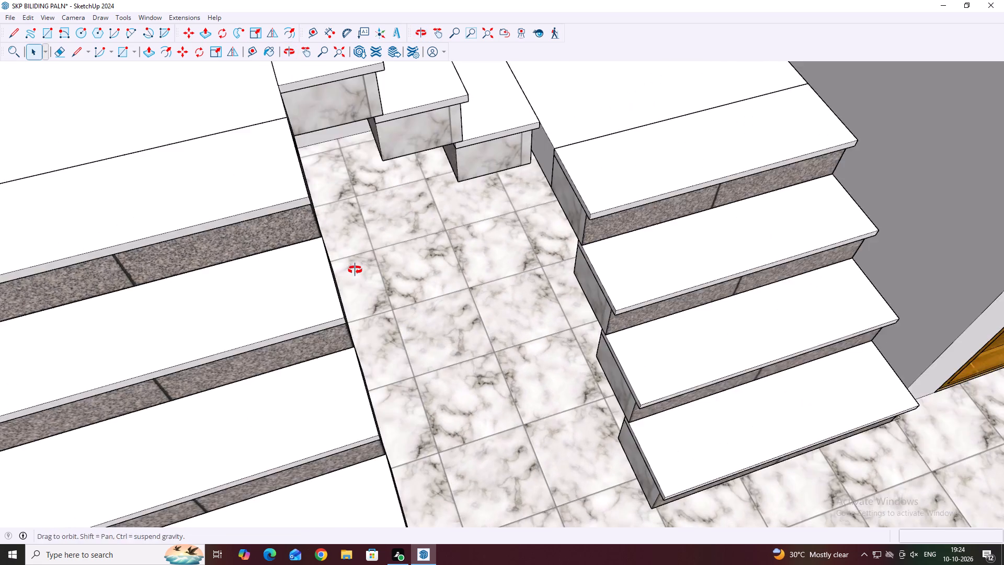
middle_click_drag(406, 257, 303, 280)
middle_click_drag(464, 263, 316, 246)
Delete the leftover dimension on the floor between the two side flights.
middle_click_drag(326, 304, 433, 204)
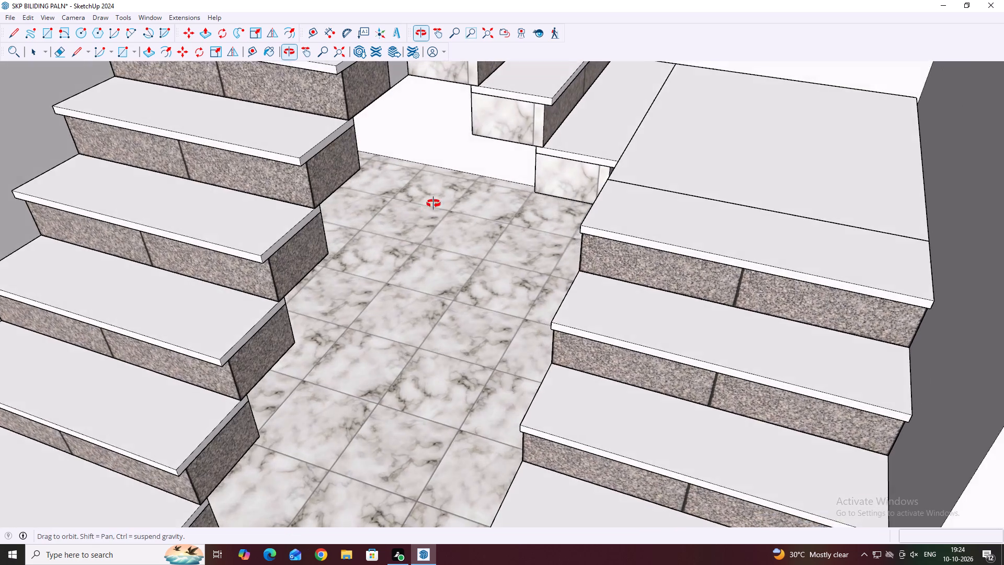
middle_click_drag(328, 362, 551, 323)
middle_click_drag(528, 335, 634, 286)
scroll(561, 284, "up", 2)
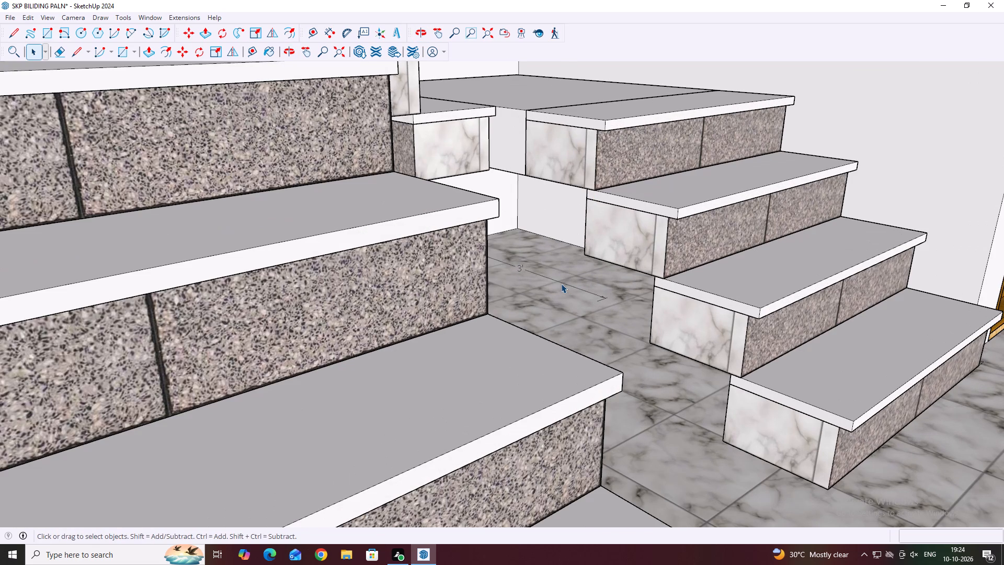
left_click(561, 284)
key("Delete")
Delete the riser and tread of the cross flight's lowest step, next to the lower landing slab.
scroll(626, 354, "down", 1)
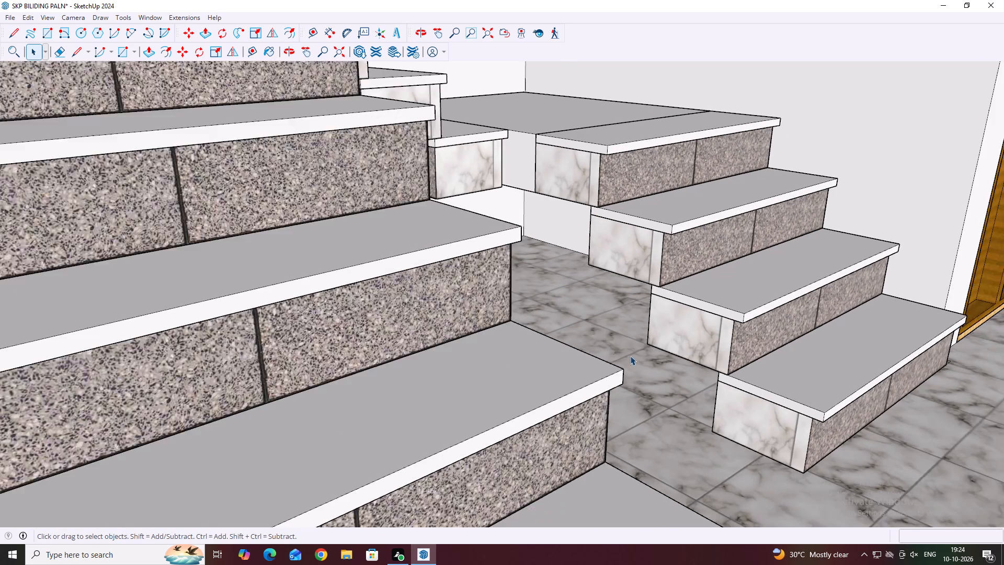
scroll(630, 356, "down", 2)
middle_click_drag(676, 373, 405, 328)
scroll(732, 157, "down", 6)
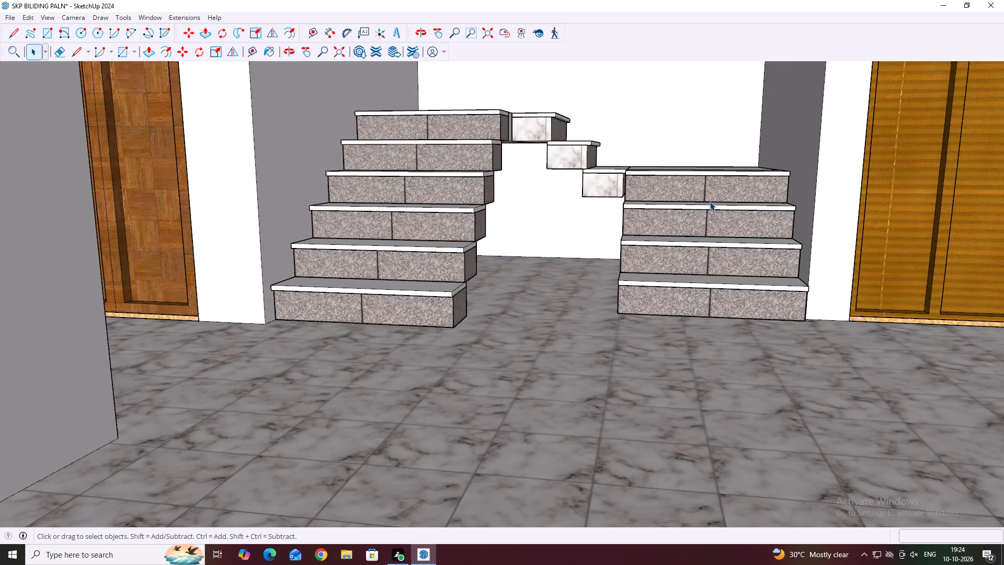
middle_click_drag(697, 139, 665, 259)
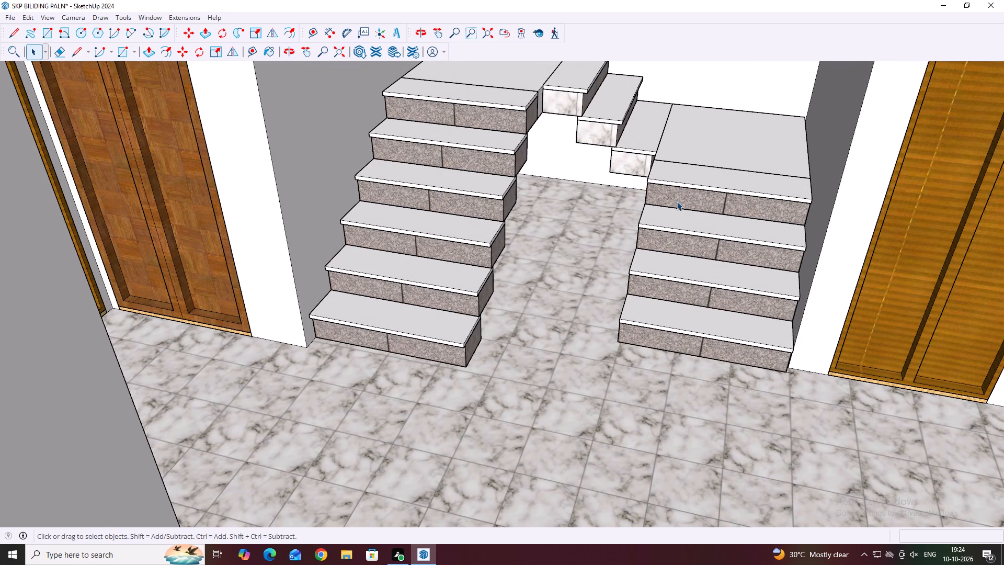
scroll(677, 212, "up", 3)
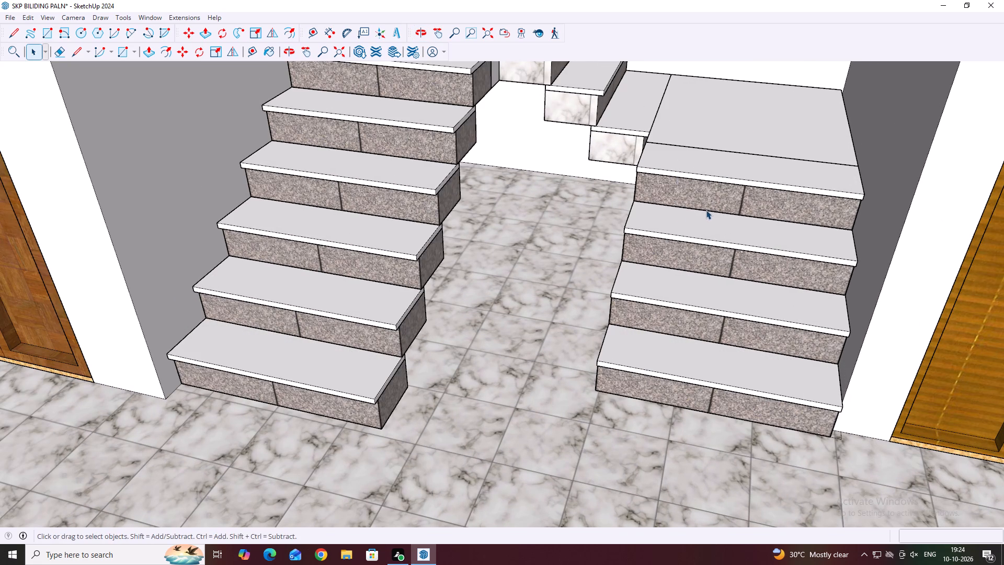
middle_click_drag(697, 179, 694, 198)
scroll(678, 174, "down", 2)
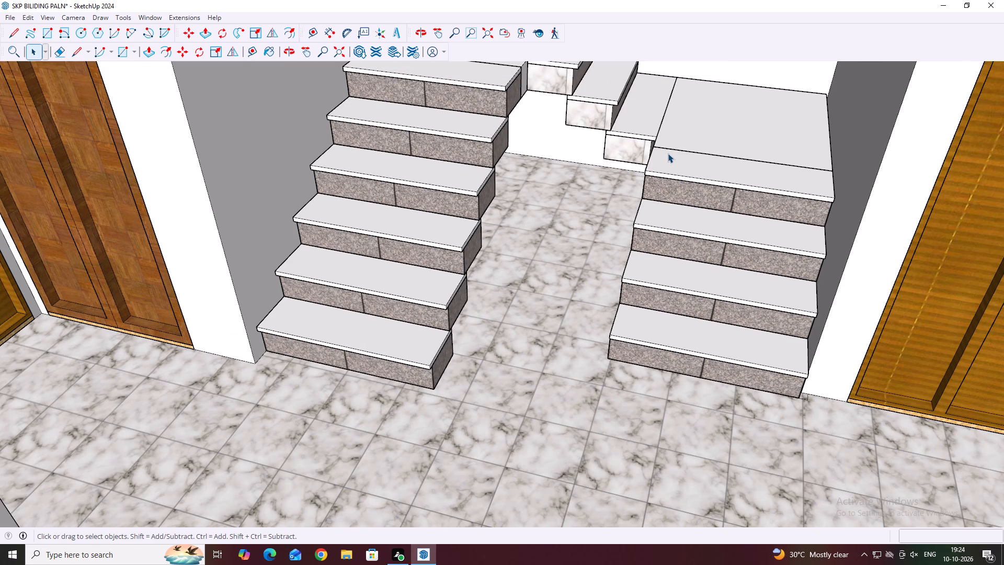
scroll(641, 140, "up", 3)
left_click(634, 140)
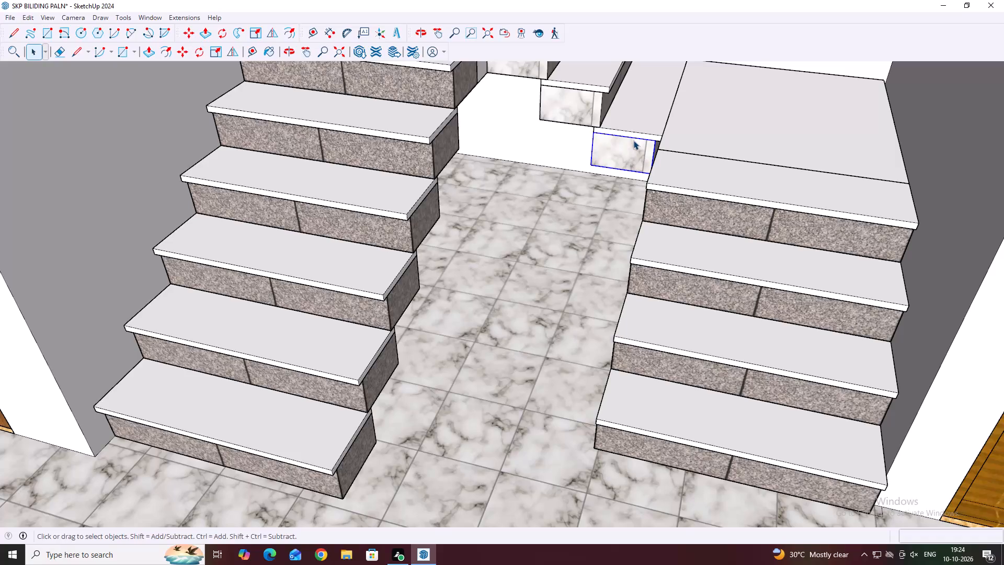
key("Delete")
left_click(640, 131)
key("Delete")
Push/Pull the lower landing slab's open side face about 9 1/4" toward the opposite flight, under the cross flight's lowest remaining step.
left_click(713, 125)
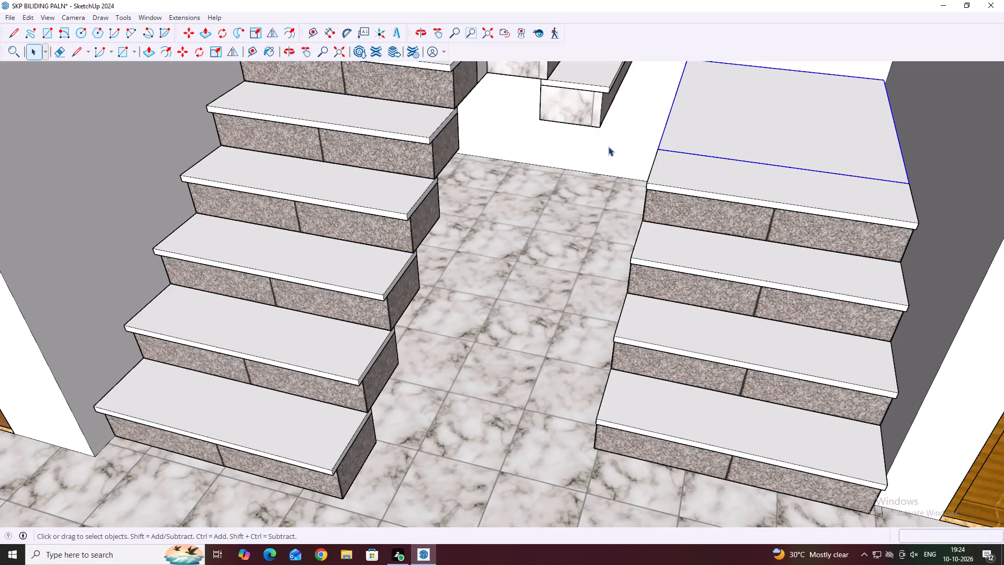
middle_click_drag(608, 150, 762, 165)
double_click(573, 97)
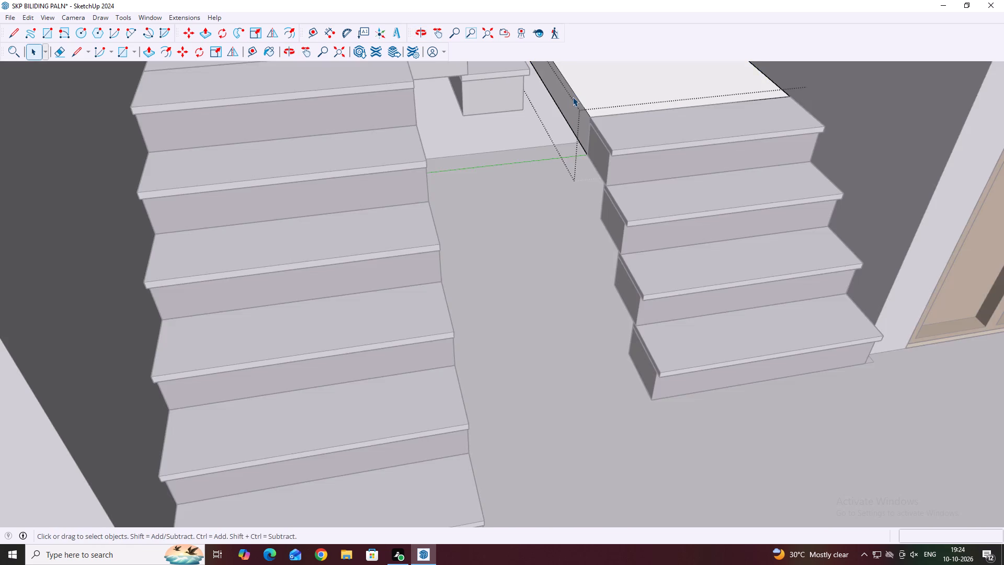
scroll(567, 102, "up", 3)
left_click(567, 102)
middle_click_drag(587, 112, 552, 131)
key("p")
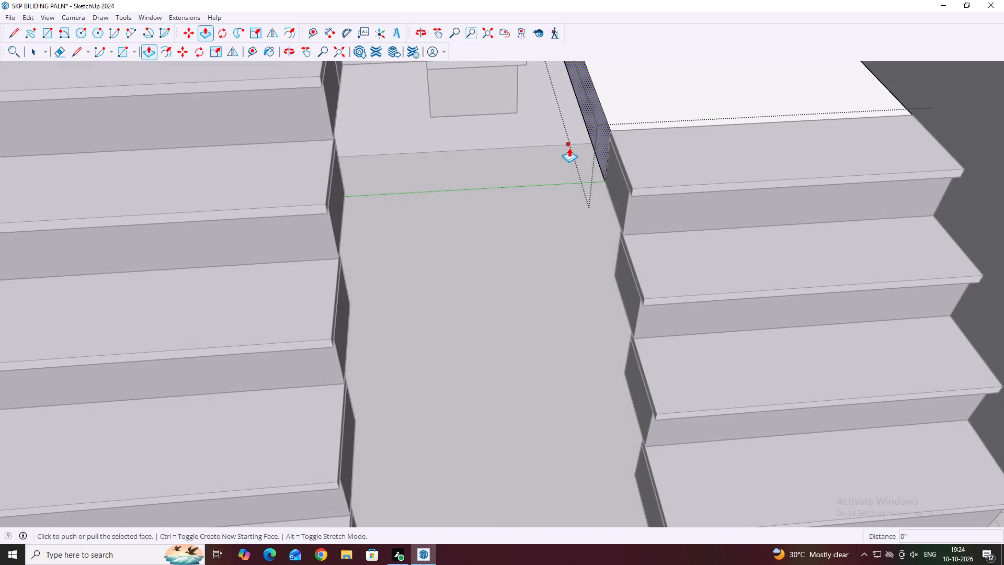
scroll(569, 148, "up", 3)
scroll(623, 106, "down", 12)
middle_click(623, 106)
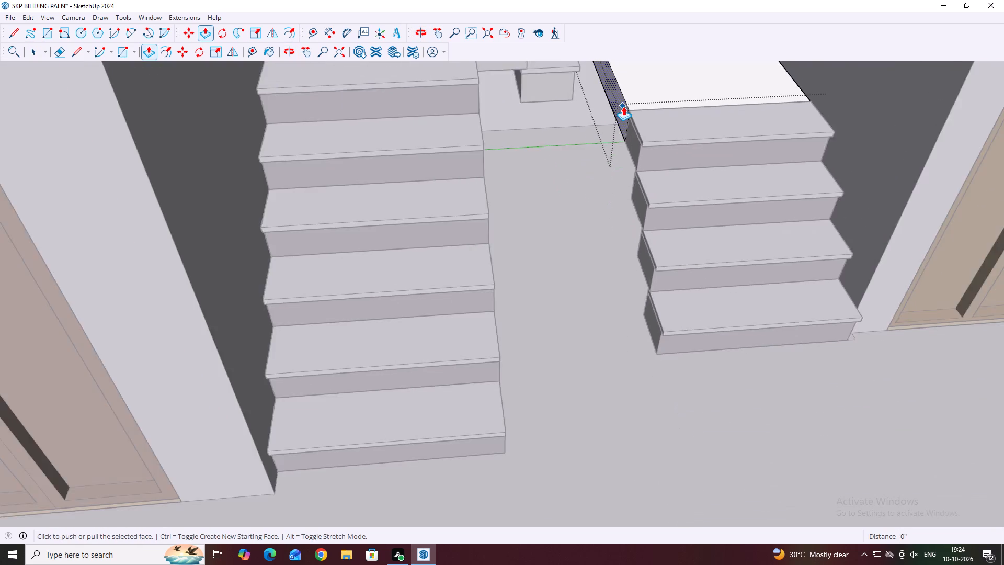
scroll(623, 106, "down", 4)
middle_click_drag(631, 103, 574, 131)
scroll(643, 106, "up", 6)
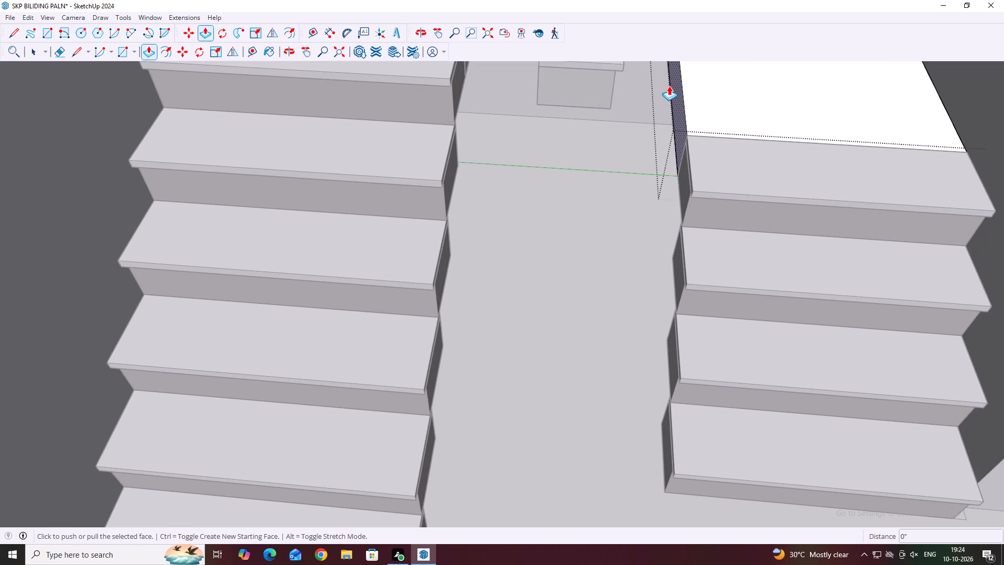
left_click(675, 84)
left_click(621, 68)
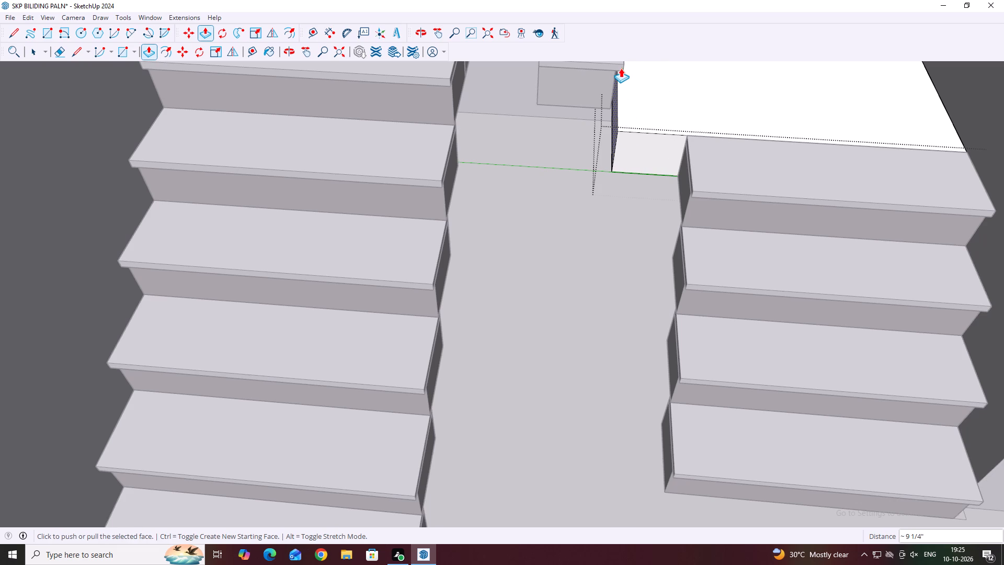
key("m")
key("m")
key("space")
scroll(597, 144, "down", 16)
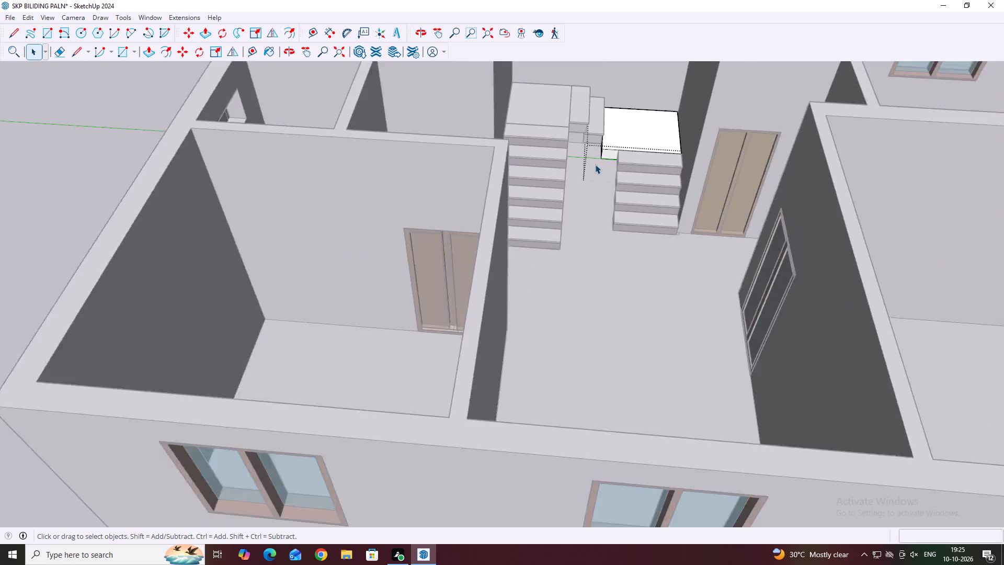
scroll(595, 164, "down", 3)
left_click(935, 182)
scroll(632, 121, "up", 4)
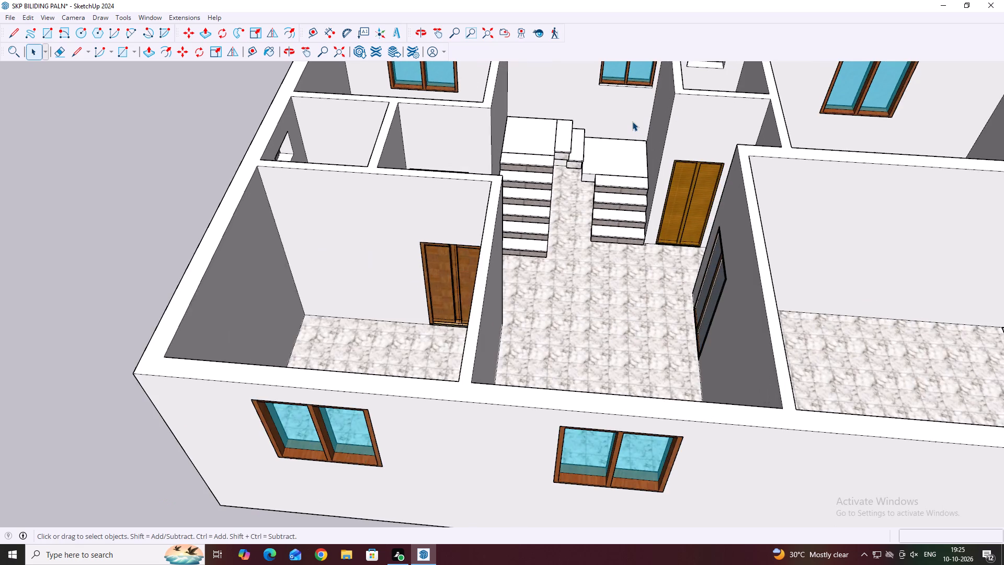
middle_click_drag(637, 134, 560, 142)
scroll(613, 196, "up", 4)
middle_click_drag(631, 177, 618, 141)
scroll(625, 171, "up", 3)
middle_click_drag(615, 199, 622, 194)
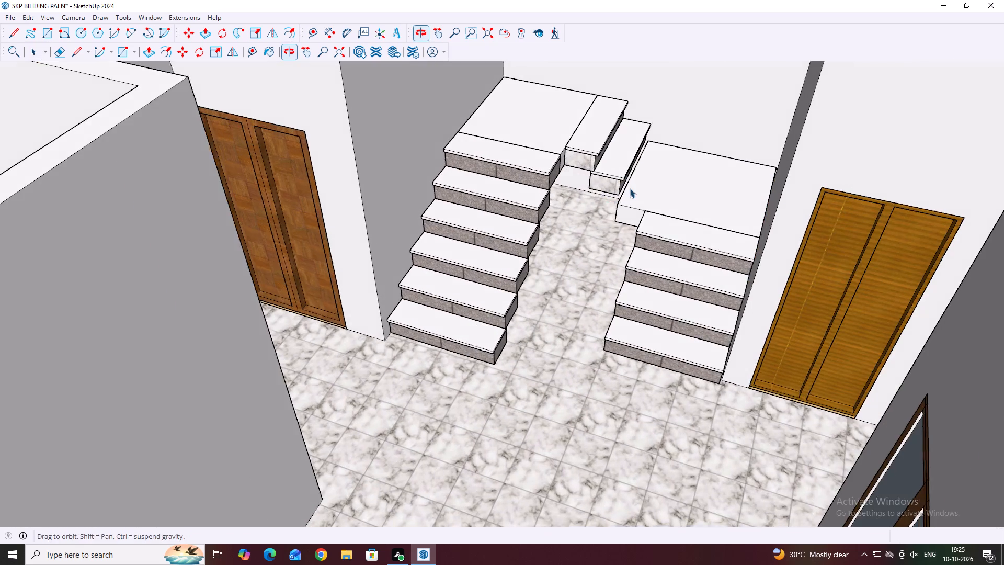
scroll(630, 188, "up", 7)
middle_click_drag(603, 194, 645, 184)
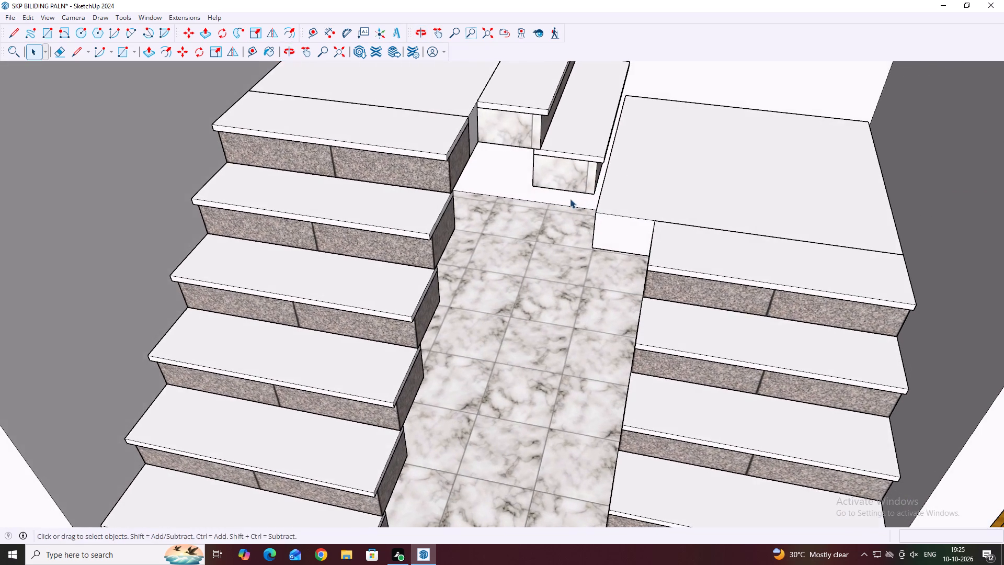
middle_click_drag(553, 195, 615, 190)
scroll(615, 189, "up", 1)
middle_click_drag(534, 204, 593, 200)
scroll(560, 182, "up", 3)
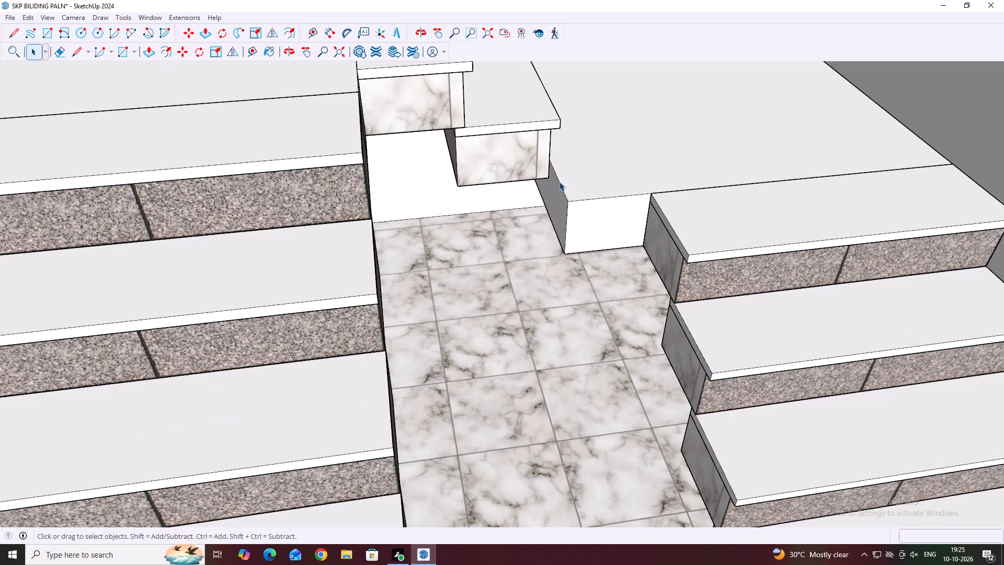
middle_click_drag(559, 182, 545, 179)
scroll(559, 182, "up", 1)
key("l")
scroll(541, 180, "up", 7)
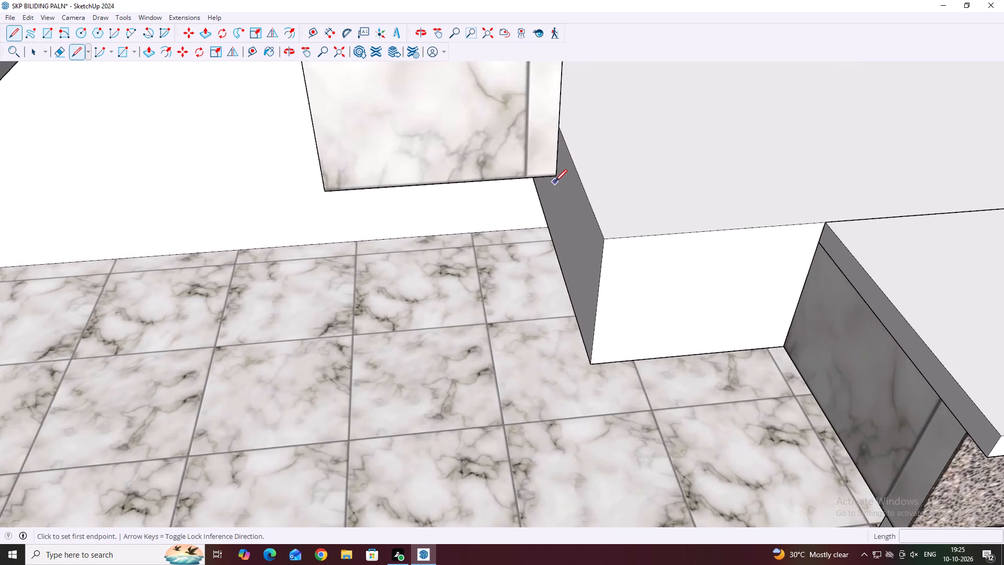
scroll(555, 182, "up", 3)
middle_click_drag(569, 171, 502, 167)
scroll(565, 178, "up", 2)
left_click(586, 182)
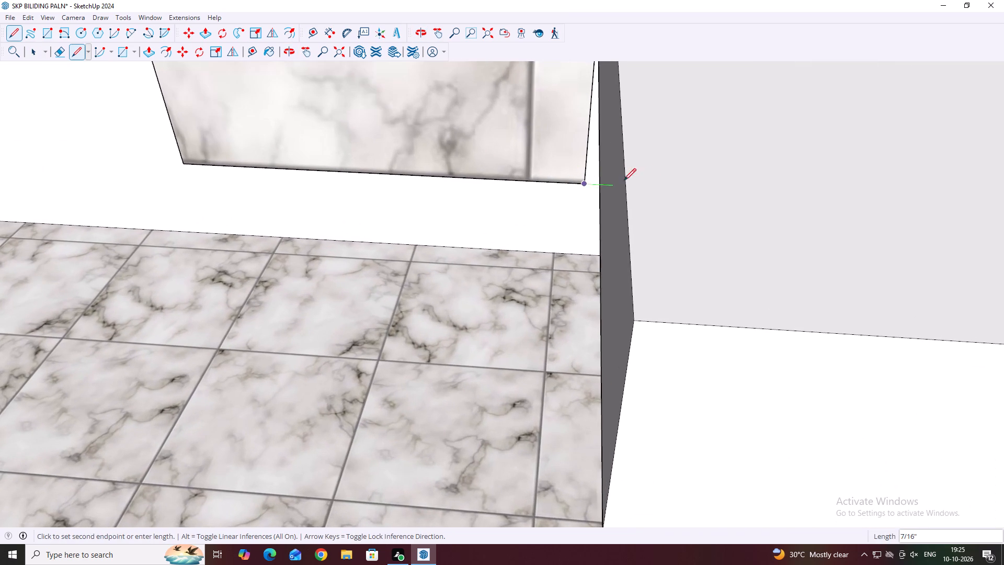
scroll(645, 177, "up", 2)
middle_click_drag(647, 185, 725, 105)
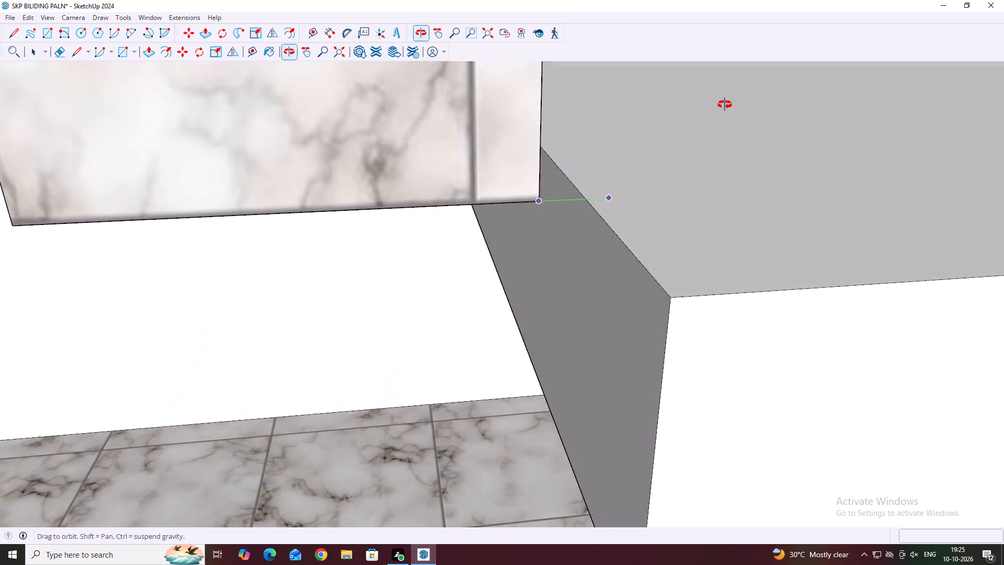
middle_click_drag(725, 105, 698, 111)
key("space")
Extend the lower landing slab's side face about 1 5/16" further under the cross flight's lowest remaining step.
scroll(681, 123, "down", 6)
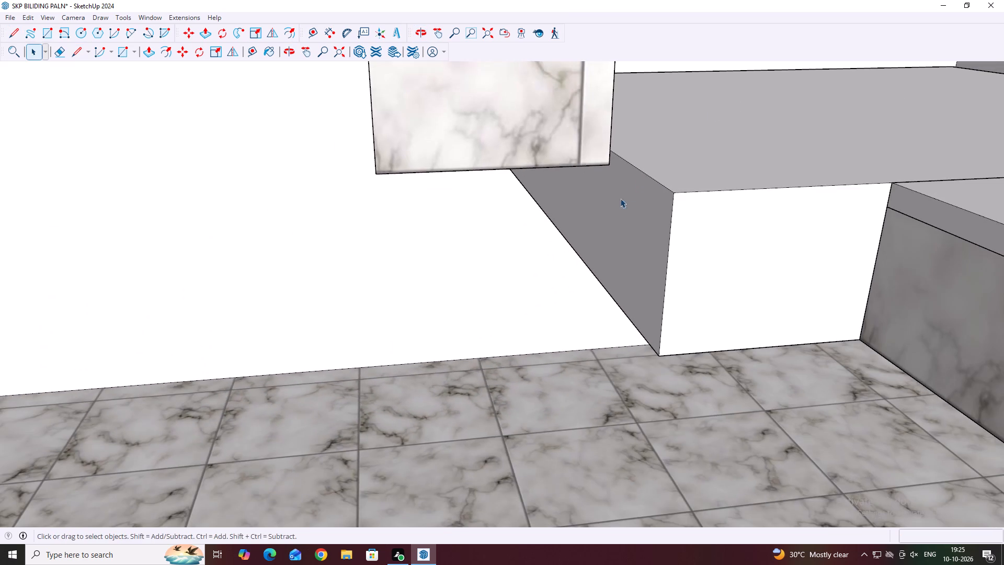
double_click(614, 208)
left_click(618, 203)
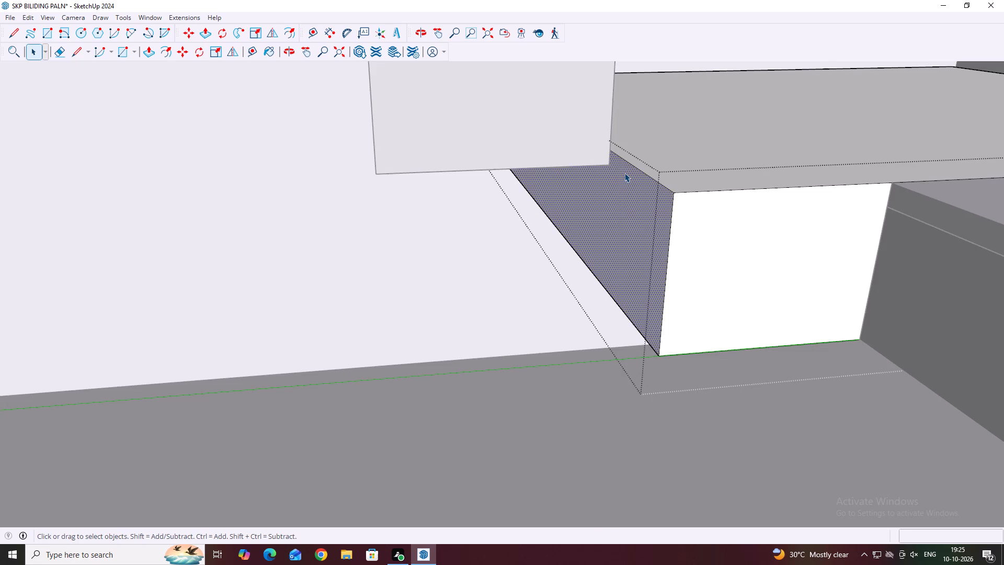
key("p")
scroll(628, 169, "up", 3)
left_click(630, 155)
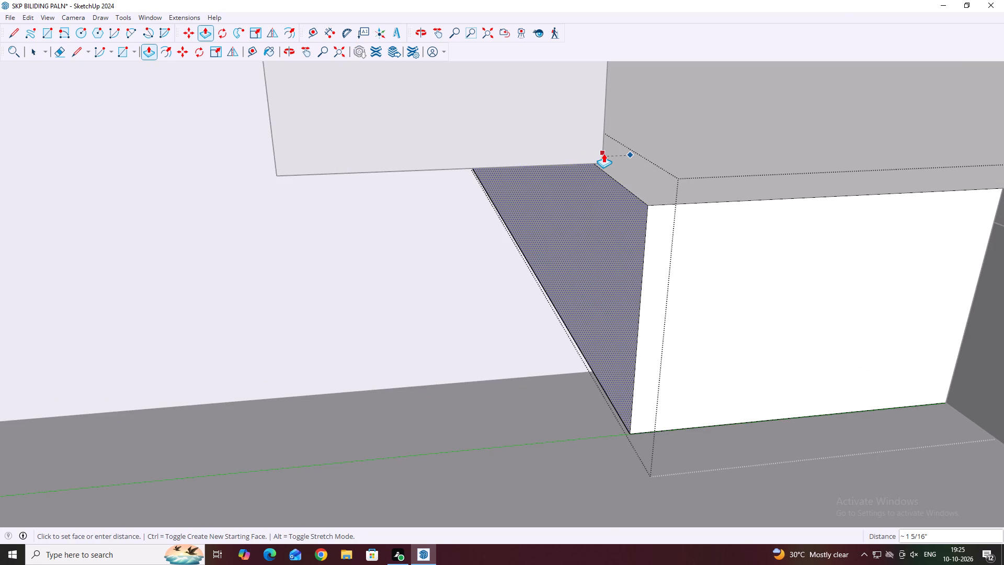
left_click(603, 155)
key("space")
Push the lower landing slab's side face back about 5/16" to align with the bottom corner of the cross flight's lowest riser.
left_click(581, 197)
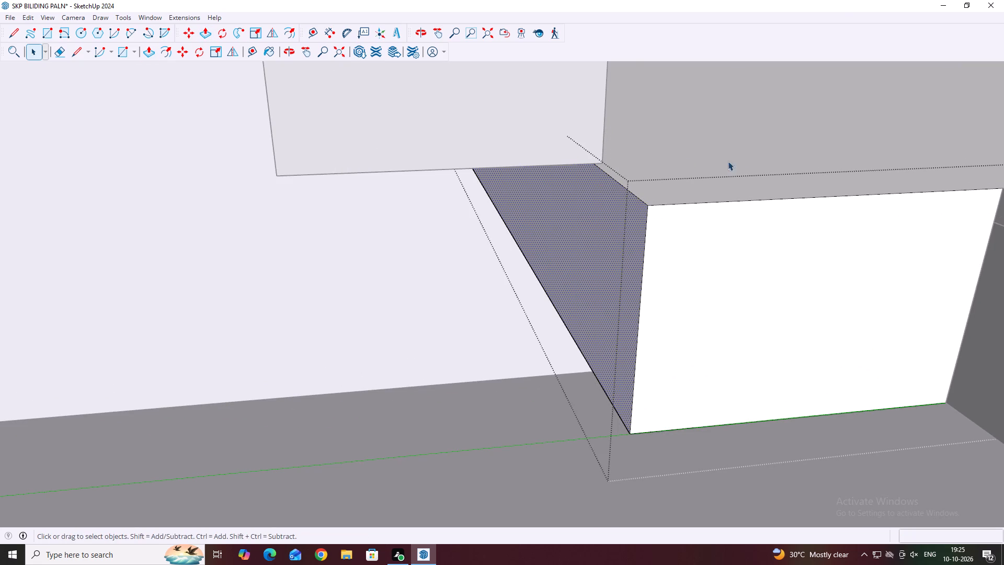
middle_click_drag(739, 155, 569, 199)
middle_click_drag(643, 196, 714, 194)
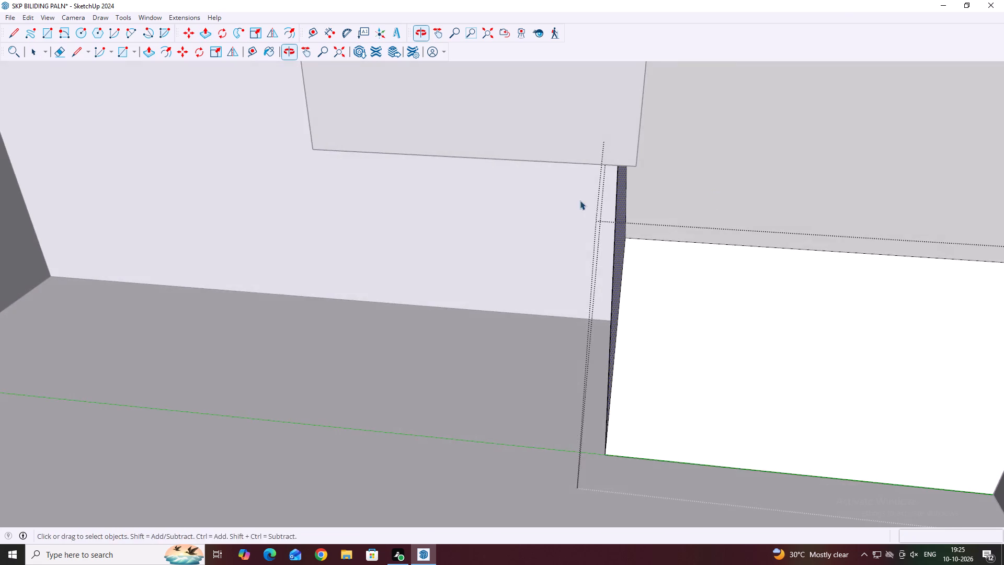
middle_click_drag(554, 201, 568, 214)
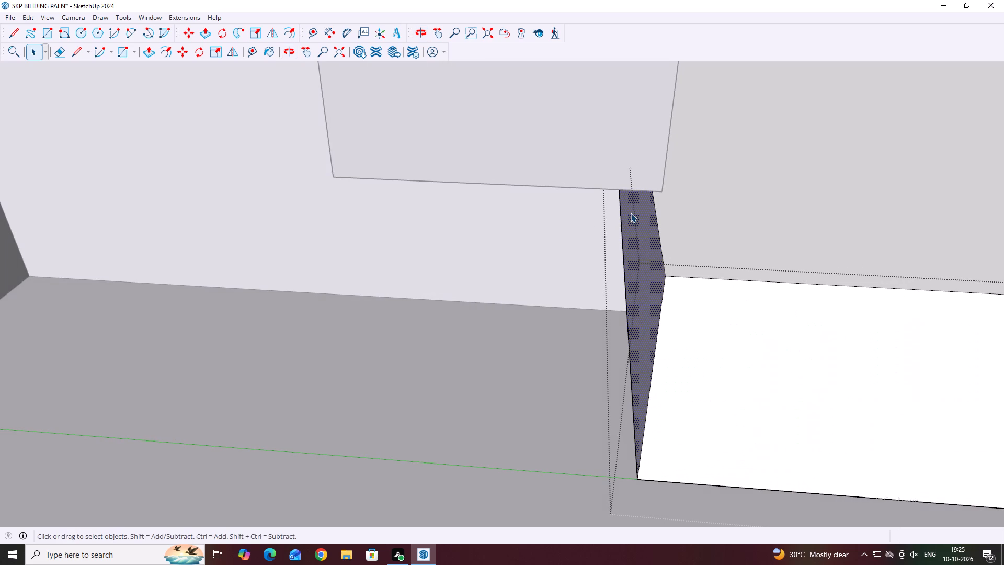
key("p")
scroll(640, 209, "up", 4)
left_click(651, 195)
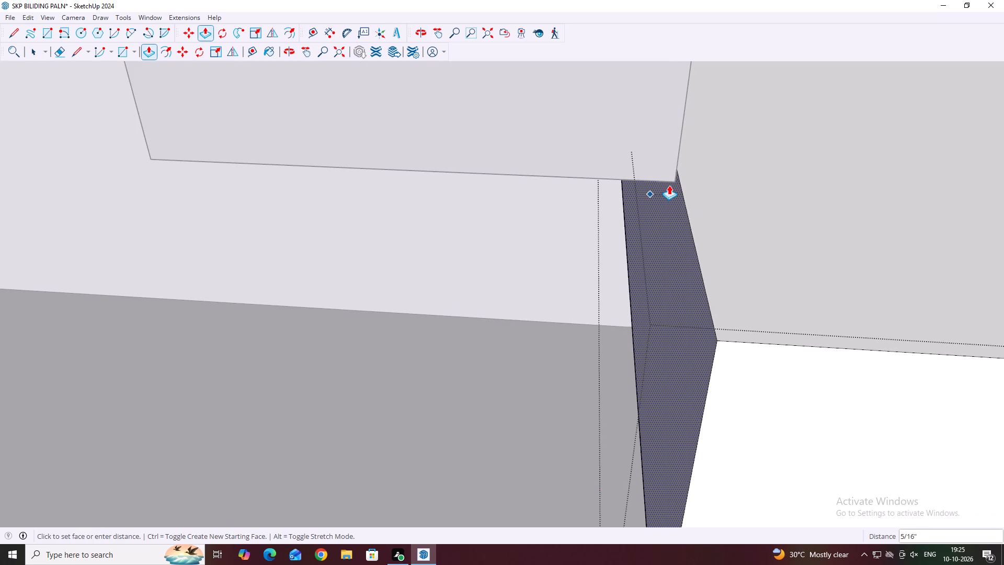
left_click(672, 178)
scroll(584, 239, "down", 20)
scroll(584, 239, "down", 6)
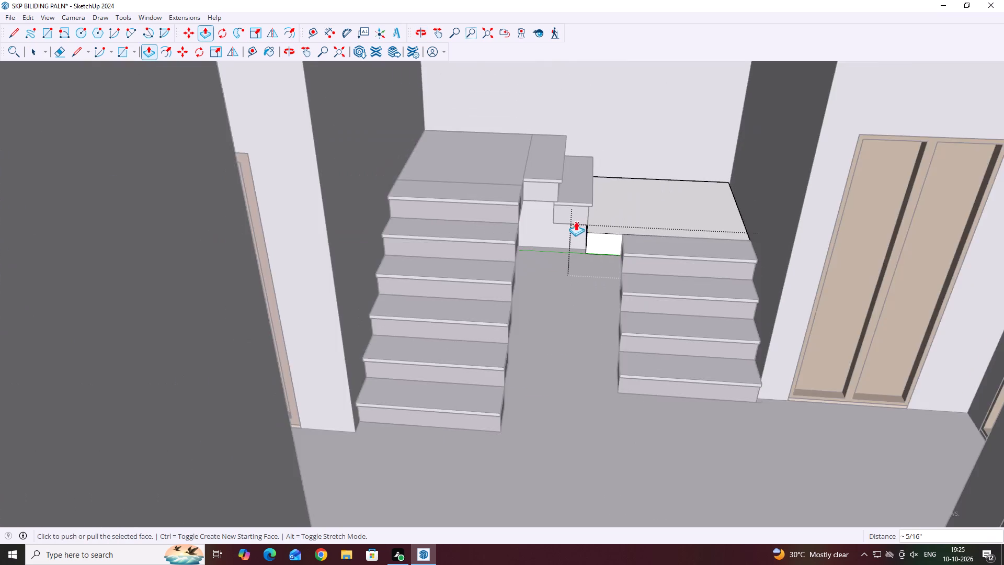
scroll(576, 221, "down", 3)
key("space")
scroll(515, 247, "down", 20)
left_click(740, 221)
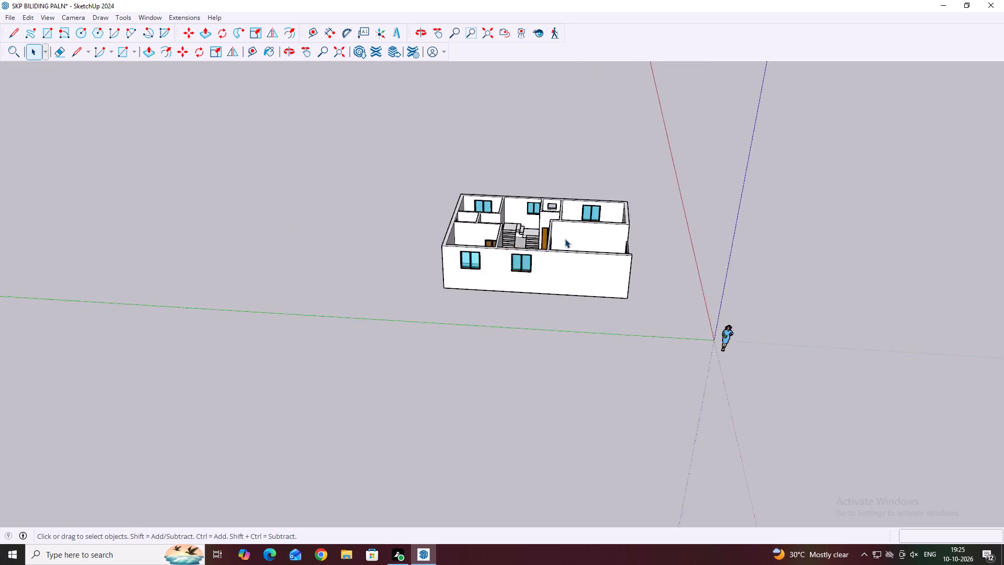
Inspect the reworked staircase, the room floors and the front room's door base from above.
scroll(507, 242, "up", 3)
middle_click_drag(540, 207, 529, 298)
scroll(534, 240, "up", 6)
middle_click_drag(555, 193, 543, 218)
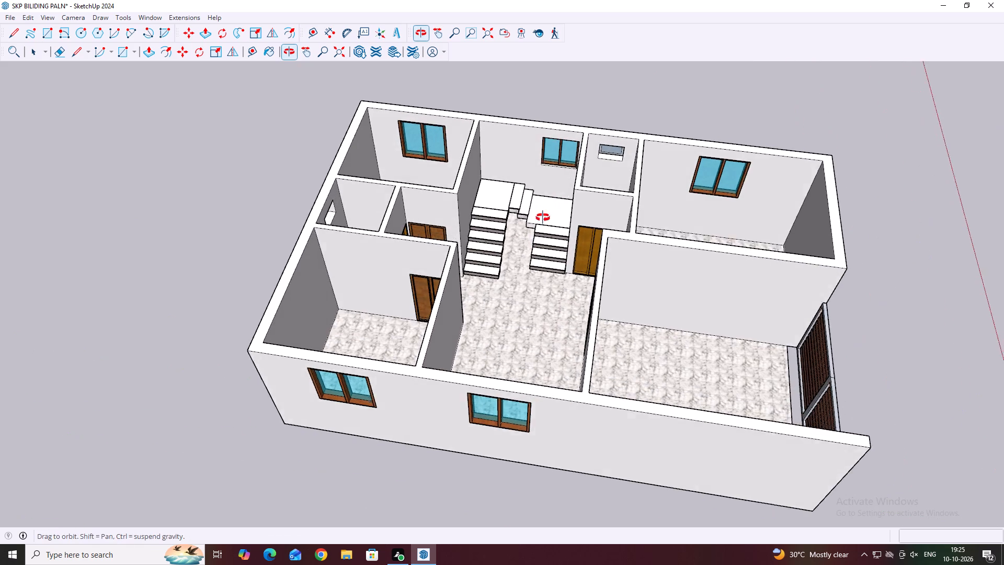
middle_click_drag(543, 218, 541, 252)
scroll(538, 237, "up", 5)
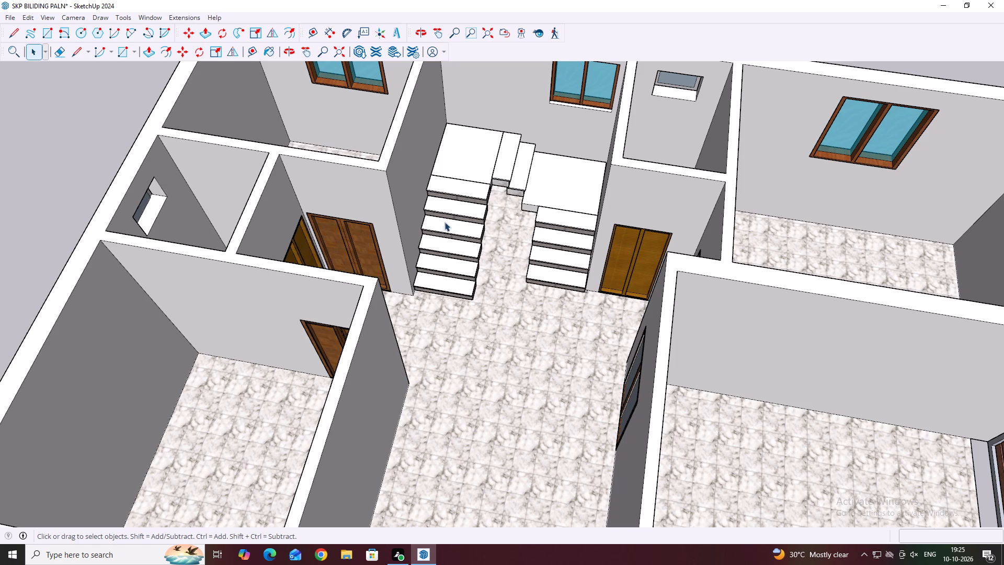
scroll(550, 243, "down", 5)
middle_click_drag(312, 242, 397, 258)
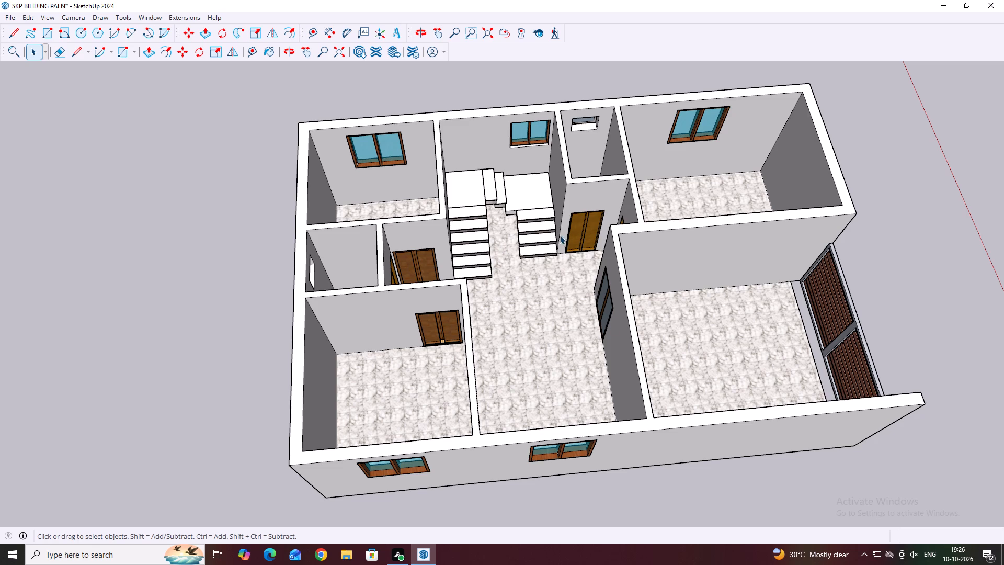
scroll(559, 242, "down", 2)
middle_click_drag(600, 251, 631, 237)
middle_click_drag(471, 265, 487, 341)
scroll(472, 336, "up", 4)
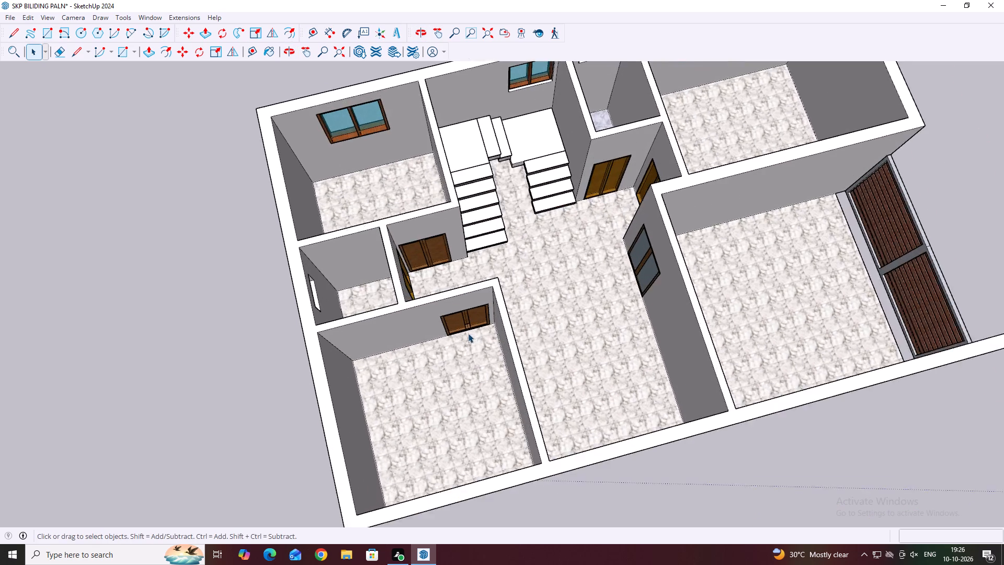
scroll(468, 333, "up", 8)
scroll(531, 329, "up", 7)
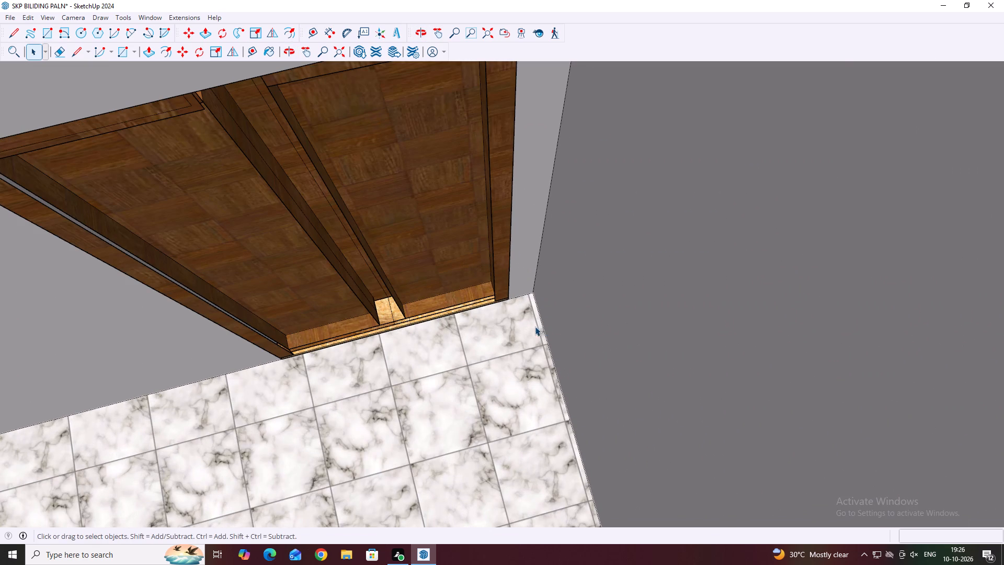
scroll(419, 322, "down", 15)
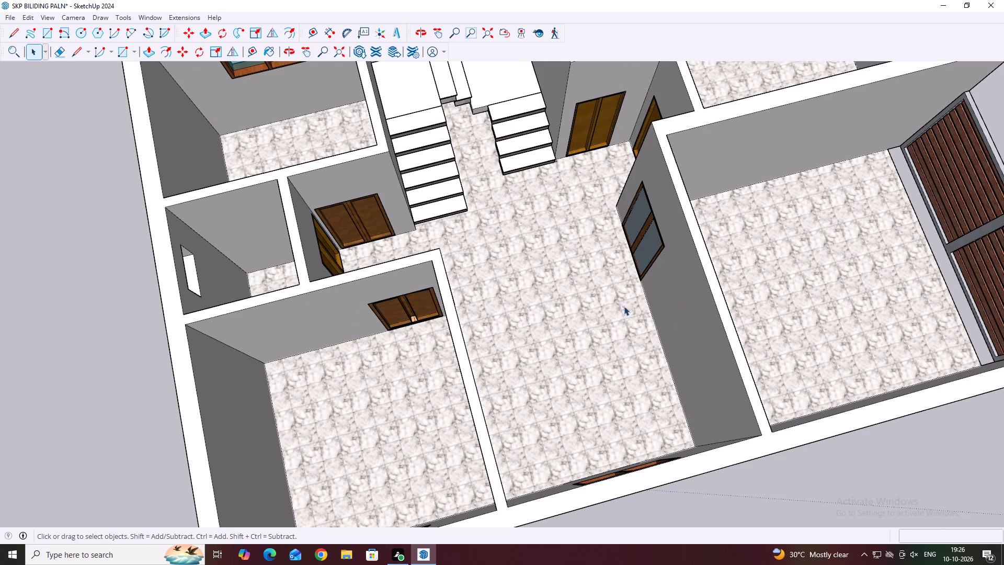
scroll(493, 258, "down", 4)
middle_click_drag(430, 222, 439, 241)
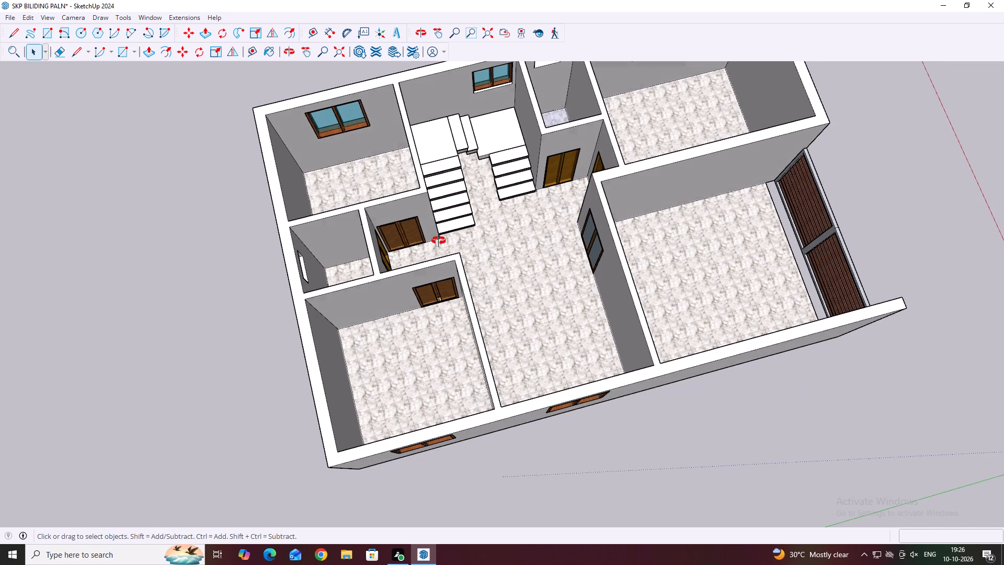
middle_click_drag(439, 241, 509, 252)
middle_click_drag(544, 166, 442, 121)
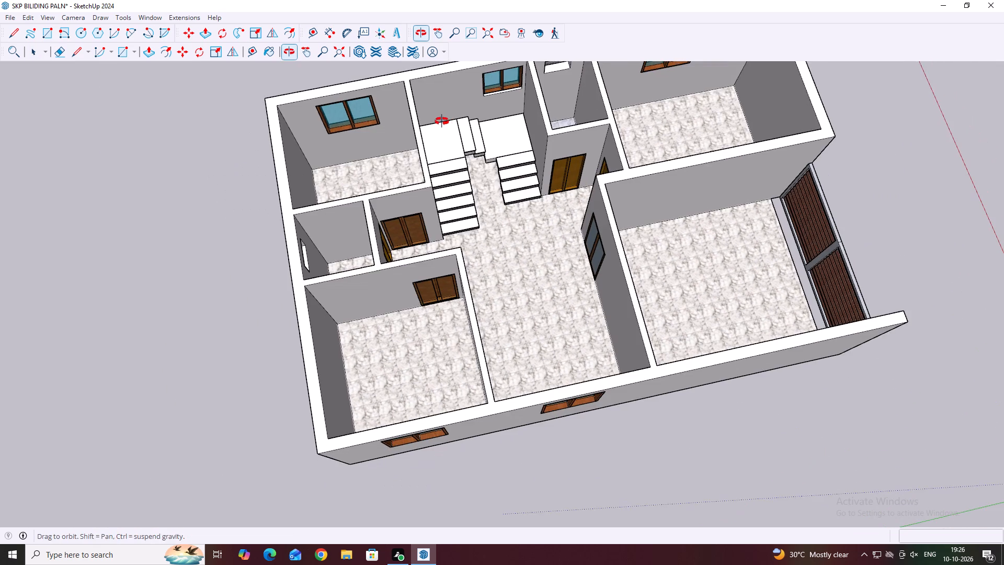
middle_click_drag(442, 121, 442, 111)
scroll(478, 303, "down", 5)
middle_click_drag(650, 299, 602, 290)
scroll(596, 284, "up", 1)
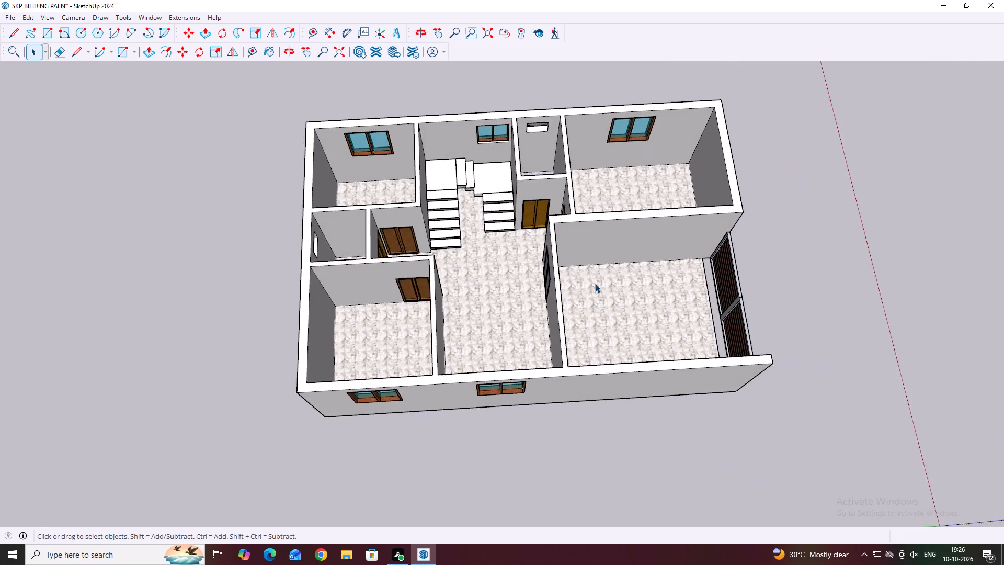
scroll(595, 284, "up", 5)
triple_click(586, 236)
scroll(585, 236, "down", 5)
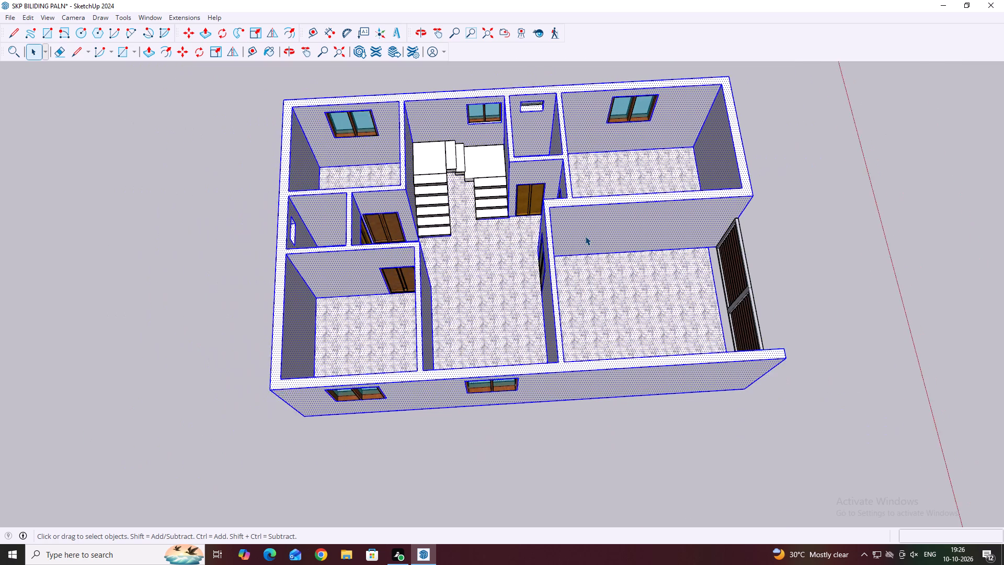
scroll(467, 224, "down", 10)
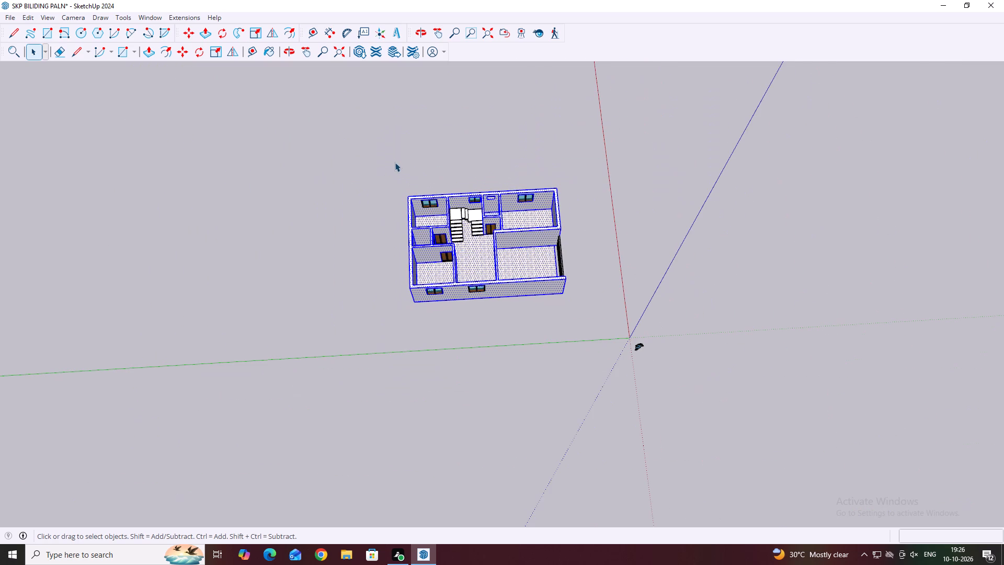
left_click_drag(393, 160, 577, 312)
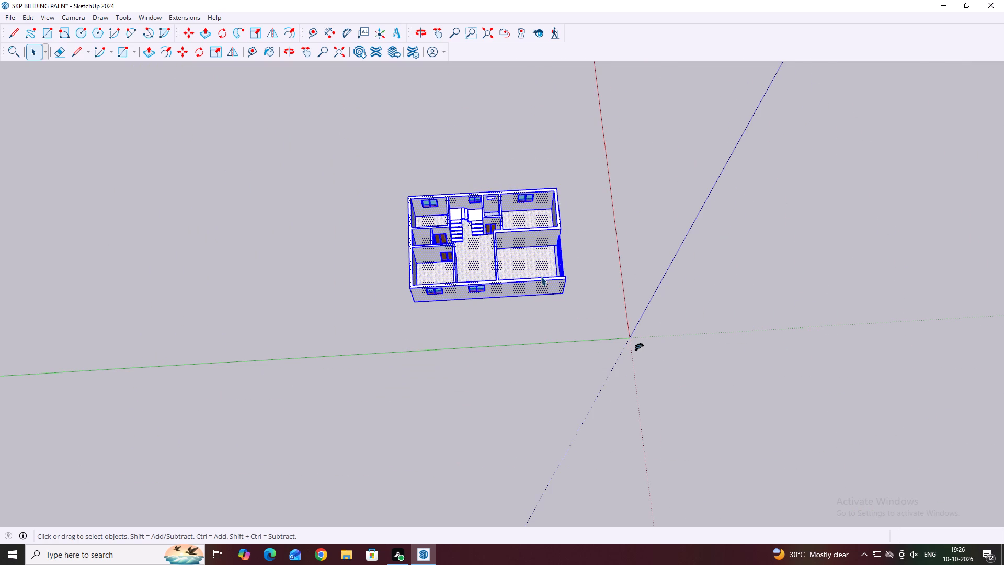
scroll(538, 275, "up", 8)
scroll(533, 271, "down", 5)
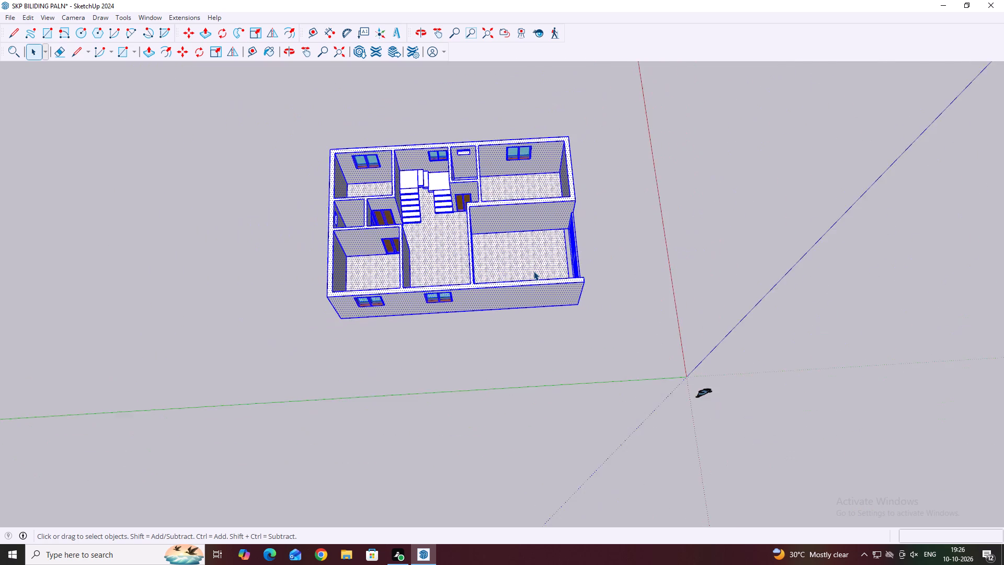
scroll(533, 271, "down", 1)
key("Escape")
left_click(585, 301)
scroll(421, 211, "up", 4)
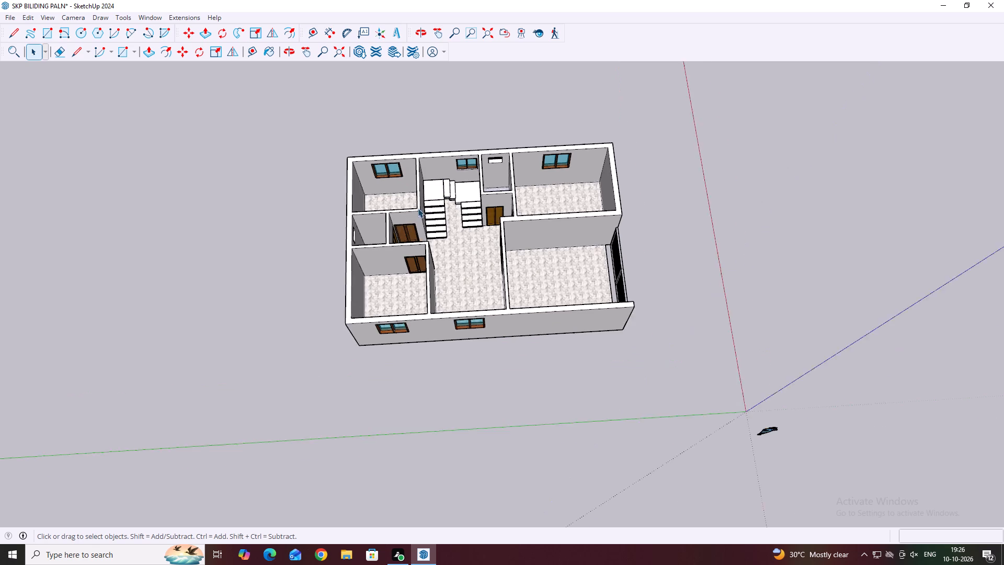
Draw a 25' by 38' rectangle on the ground beside the house, with the 38' sides running along the house's length.
middle_click_drag(524, 371, 484, 351)
key("r")
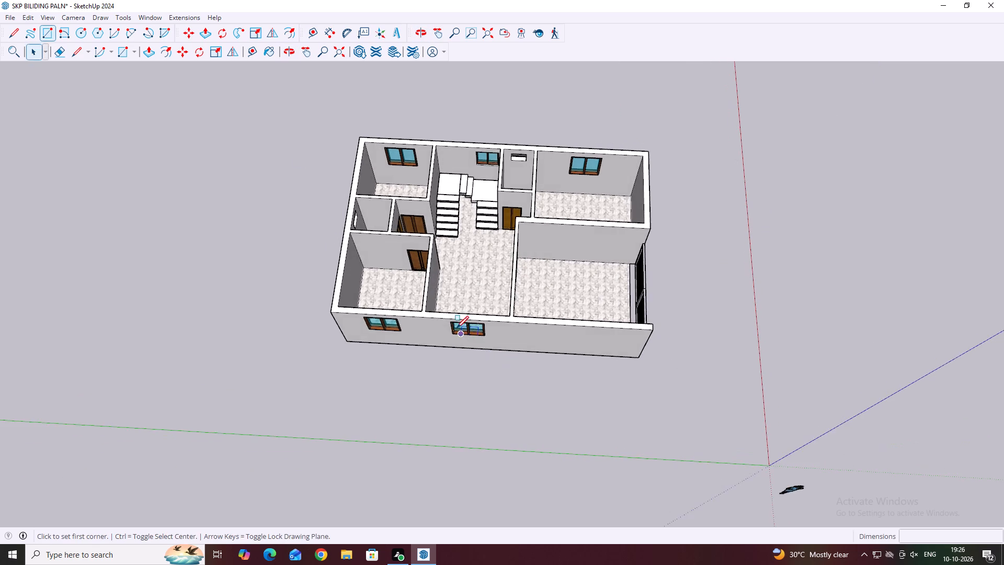
scroll(583, 333, "down", 6)
middle_click_drag(747, 375, 610, 297)
scroll(618, 327, "down", 4)
middle_click_drag(708, 393, 522, 354)
scroll(521, 366, "up", 2)
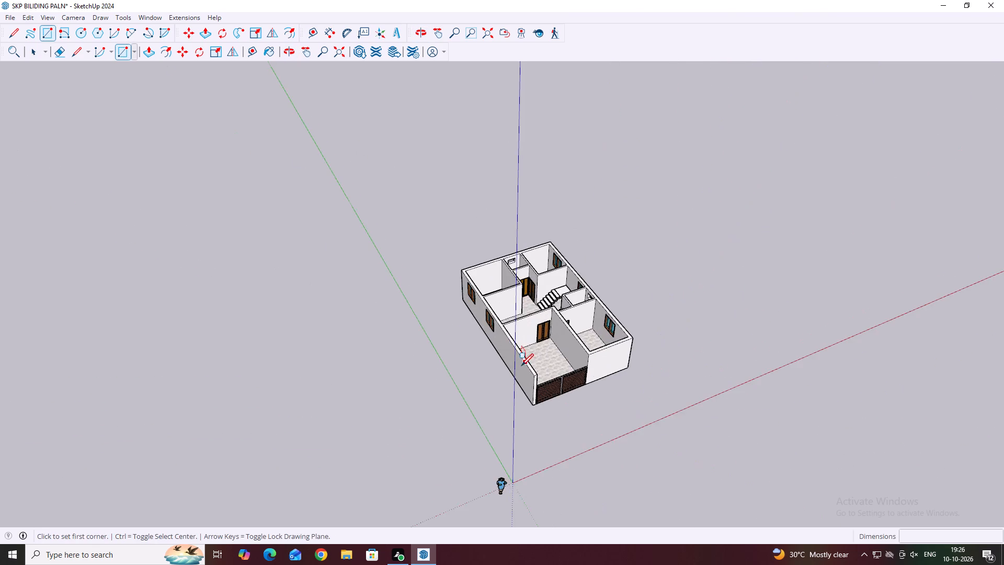
scroll(521, 366, "up", 1)
middle_click_drag(589, 398, 509, 378)
scroll(475, 419, "up", 3)
middle_click_drag(595, 435, 492, 378)
scroll(491, 378, "down", 4)
scroll(614, 401, "up", 4)
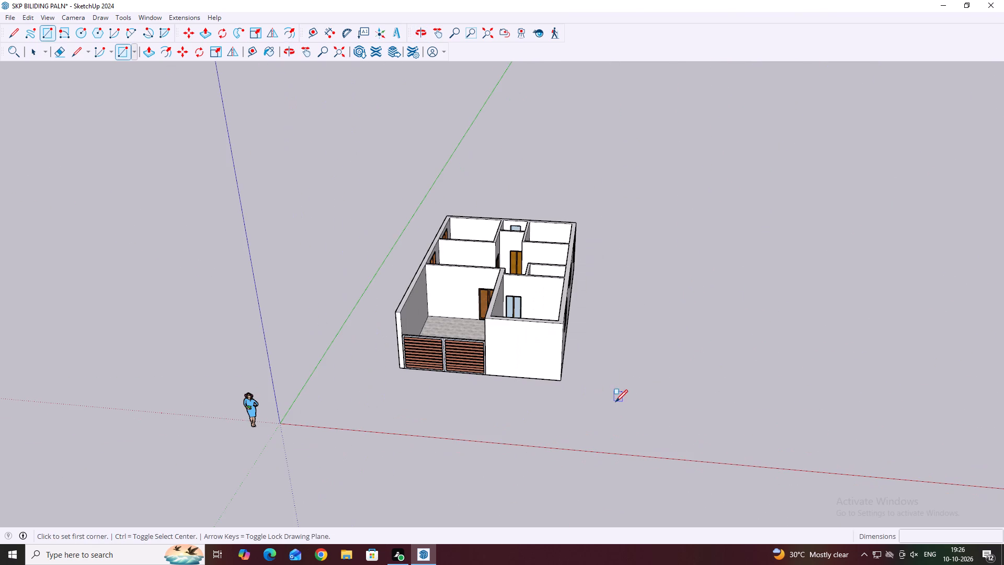
left_click(616, 434)
key("Escape")
left_click_drag(592, 427, 597, 430)
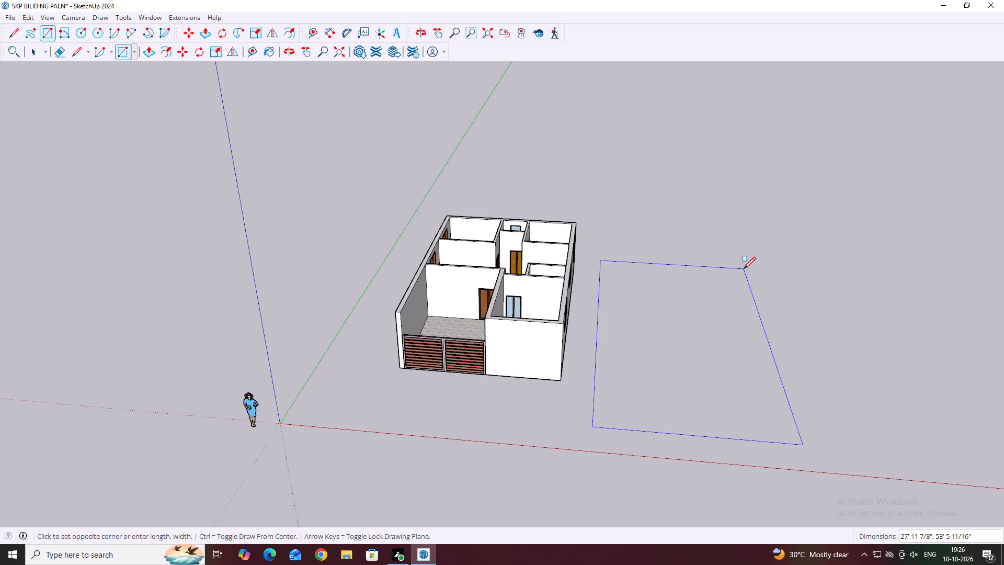
type("25'")
key("comma")
type("38'")
key("Return")
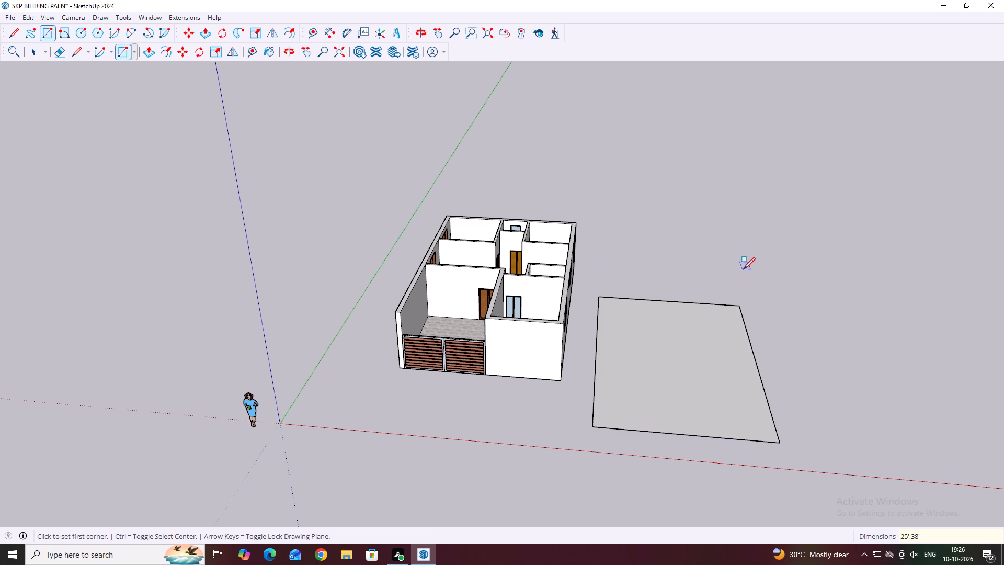
scroll(708, 280, "up", 2)
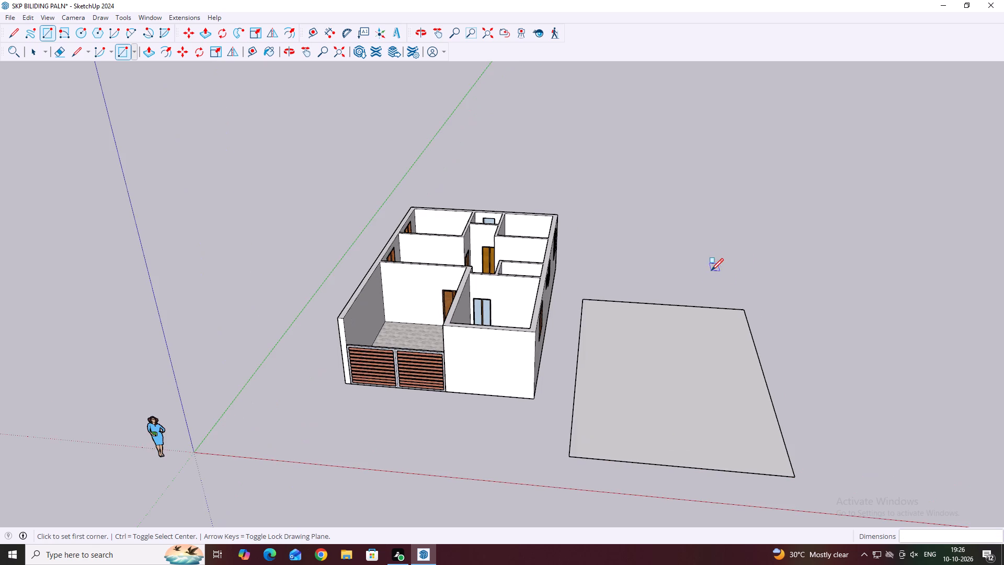
scroll(722, 287, "up", 2)
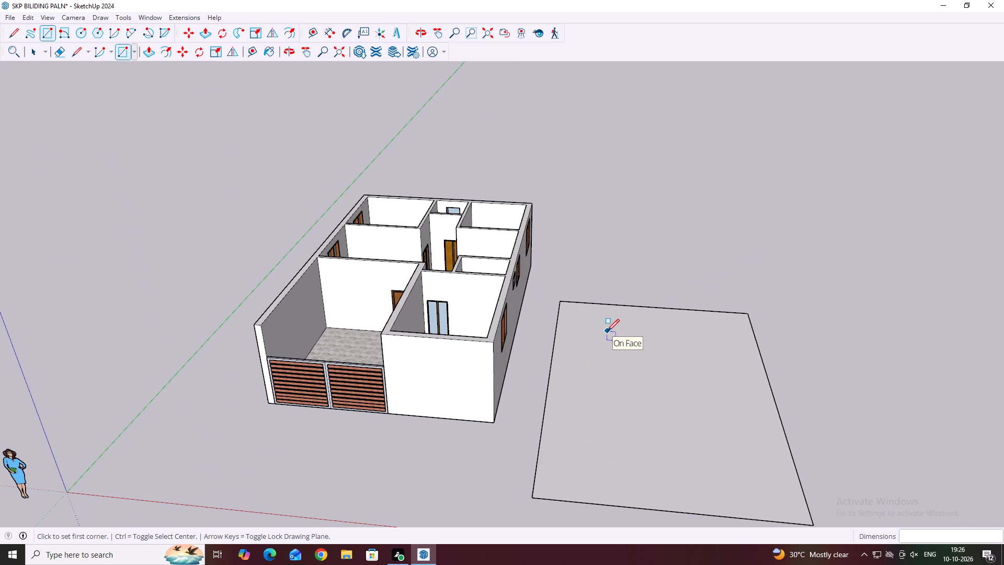
key("Escape")
key("space")
Select the new ground rectangle with its edges and make it a group.
scroll(615, 319, "down", 6)
middle_click_drag(611, 259, 621, 345)
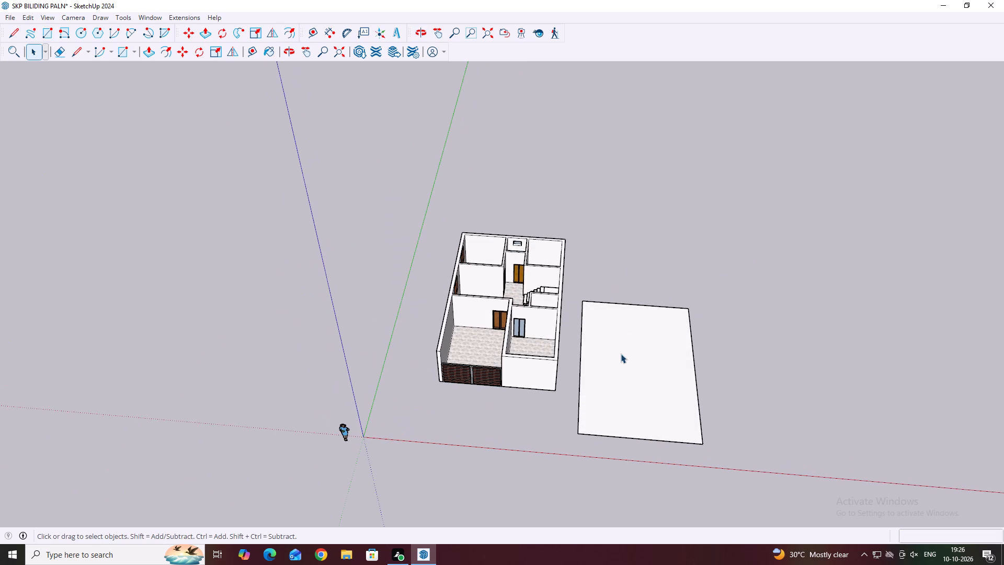
double_click(628, 334)
right_click(627, 334)
left_click(685, 435)
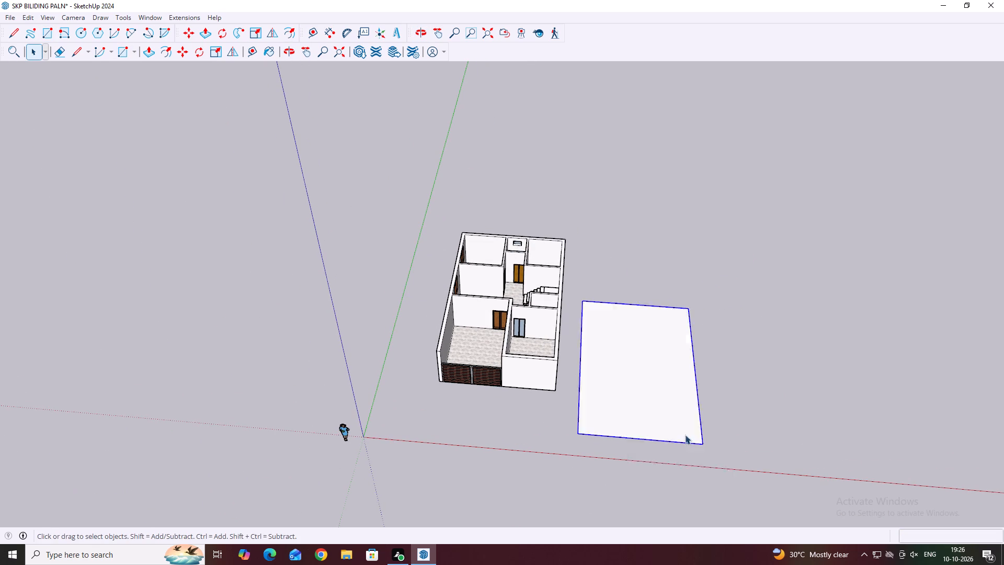
Inside the rectangle's group, Push/Pull the face up 6" into a slab and leave the group.
triple_click(665, 392)
left_click(665, 392)
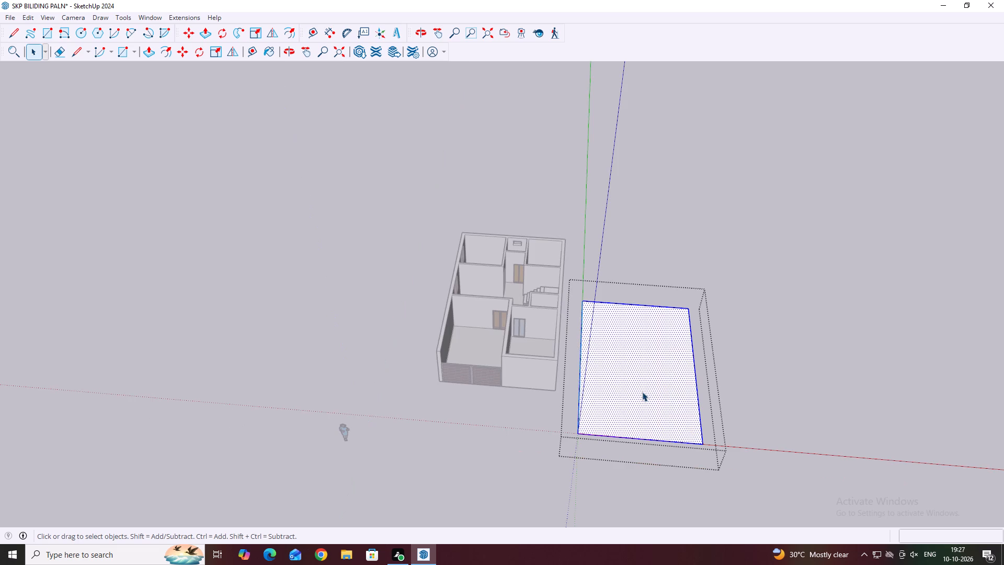
scroll(642, 392, "up", 2)
key("p")
left_click(638, 381)
middle_click_drag(646, 380, 648, 331)
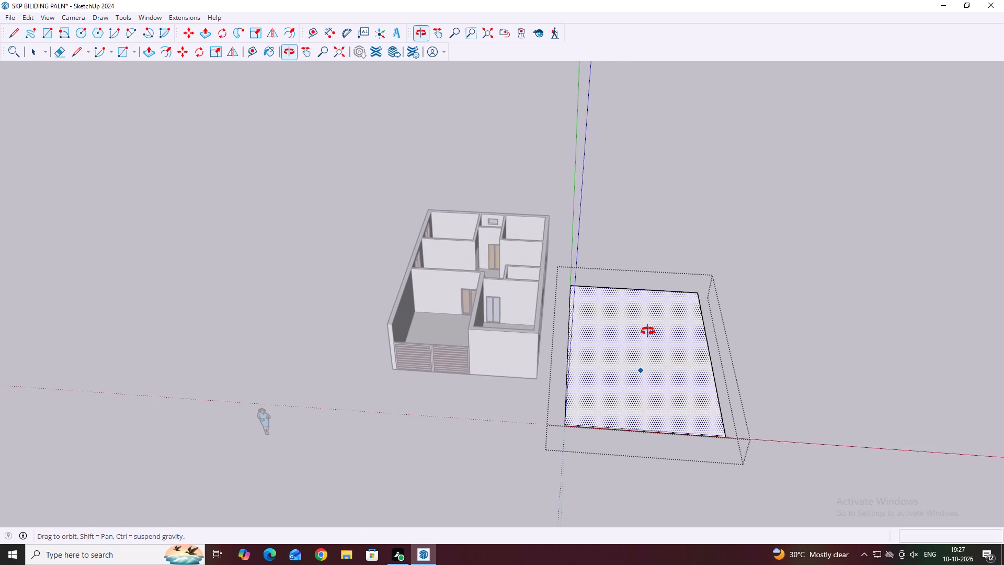
middle_click_drag(648, 331, 648, 329)
key("6")
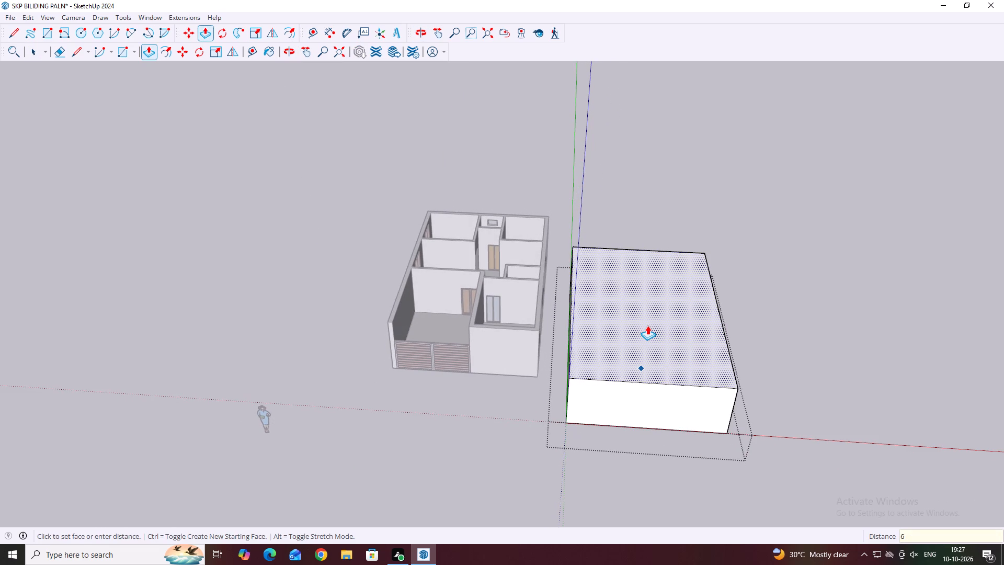
key("Return")
key("space")
left_click(704, 296)
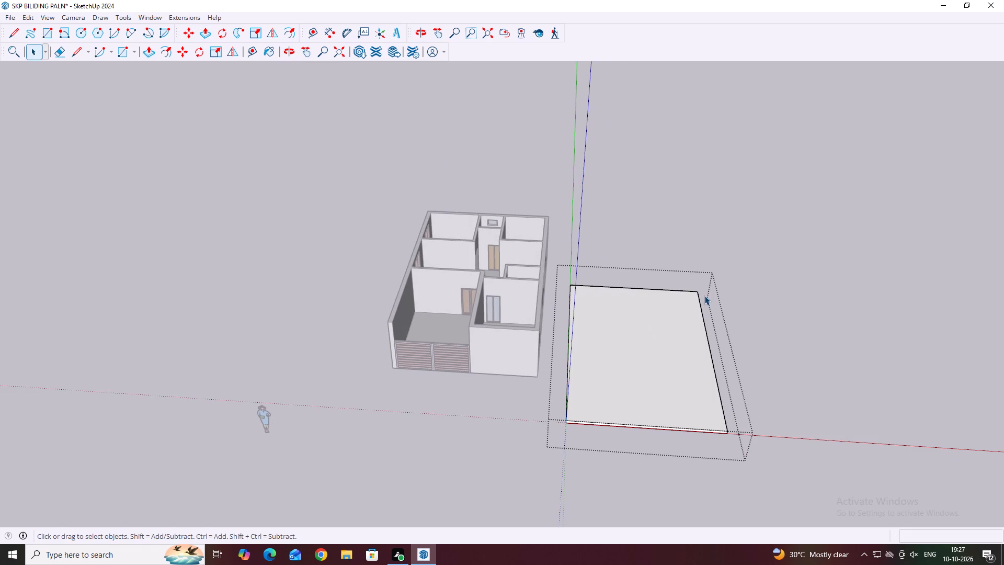
left_click(801, 289)
Check the slab's thickness at its front corner nearest the house with the Dimension tool, without placing a dimension.
middle_click_drag(633, 247, 718, 311)
scroll(607, 390, "up", 2)
middle_click_drag(542, 366, 594, 337)
middle_click_drag(465, 345, 444, 341)
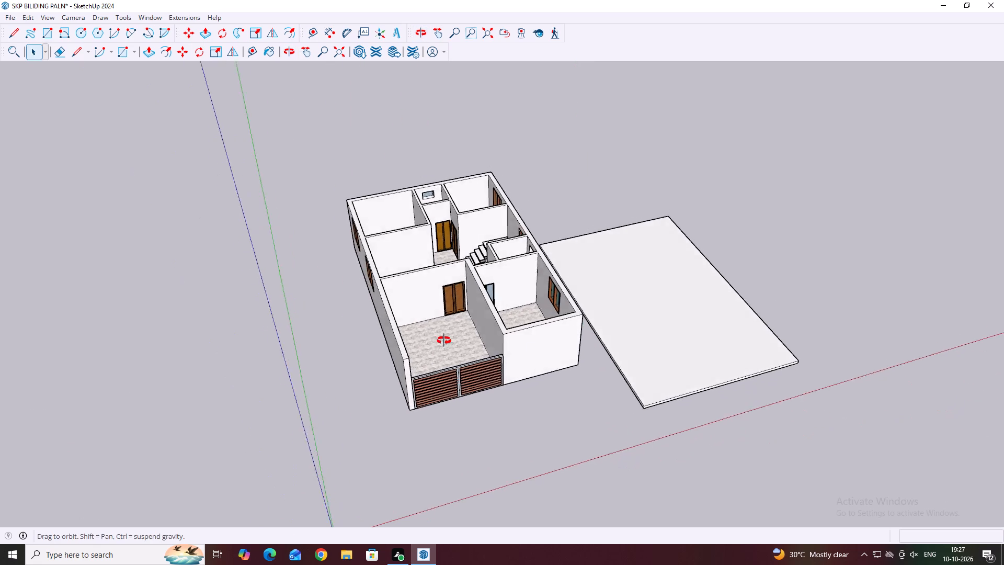
middle_click_drag(444, 341, 423, 329)
scroll(437, 357, "up", 4)
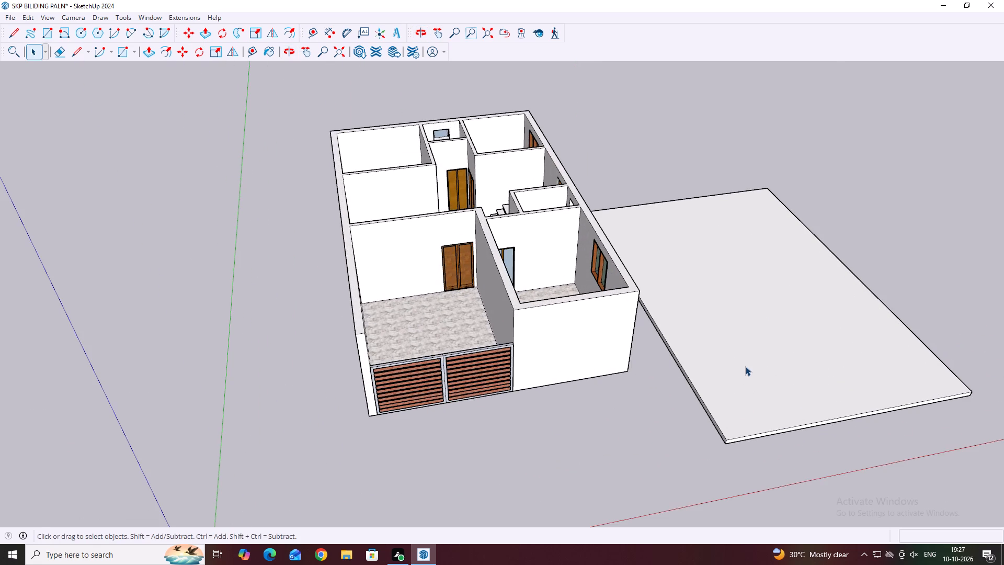
double_click(745, 366)
middle_click_drag(776, 347, 739, 308)
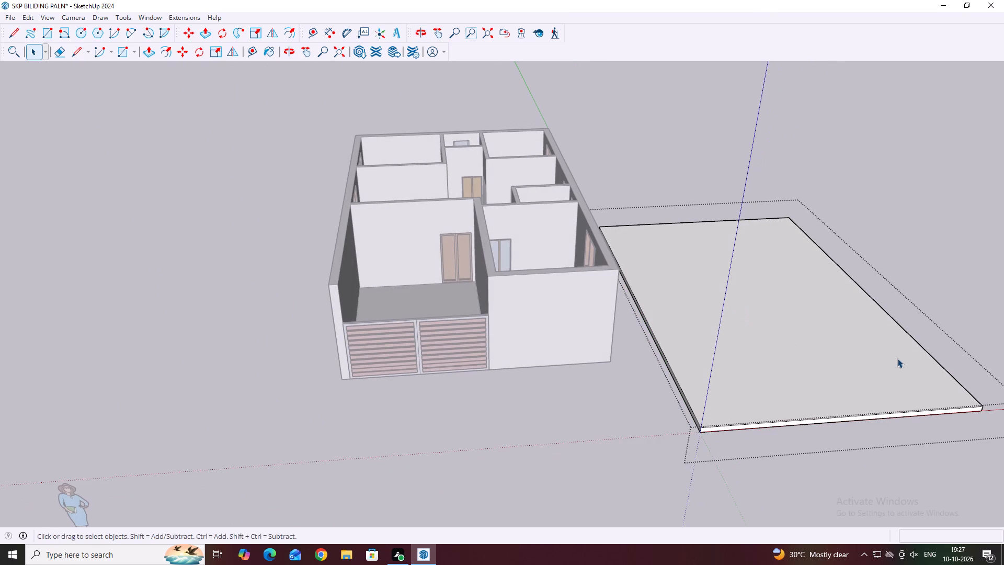
left_click(331, 29)
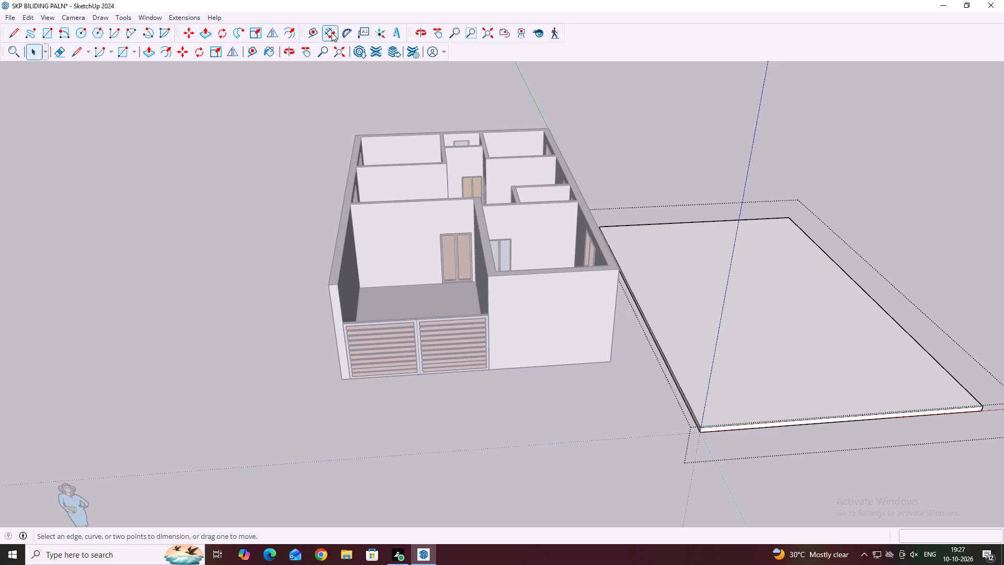
scroll(689, 468, "up", 14)
left_click(702, 415)
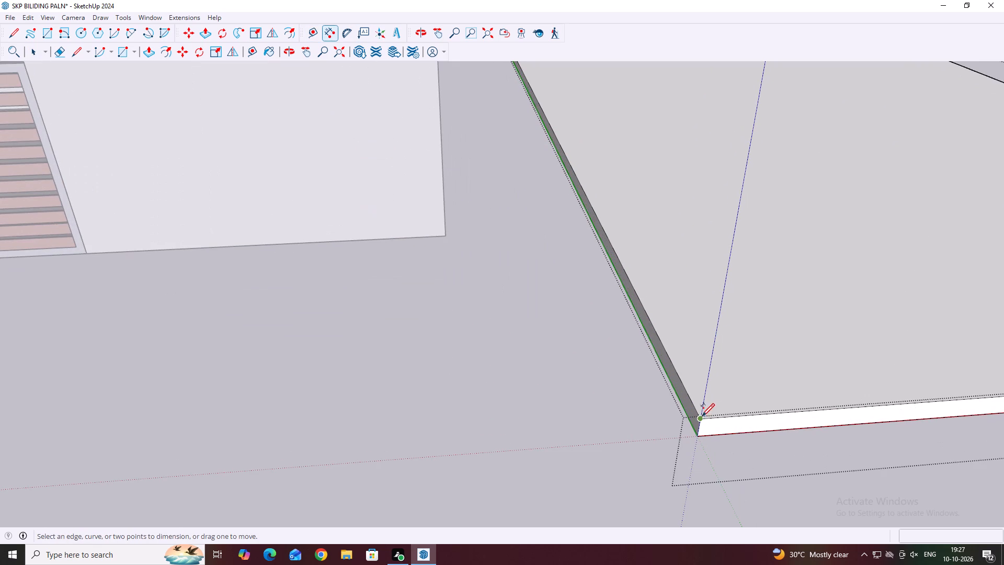
left_click(699, 435)
scroll(740, 441, "up", 3)
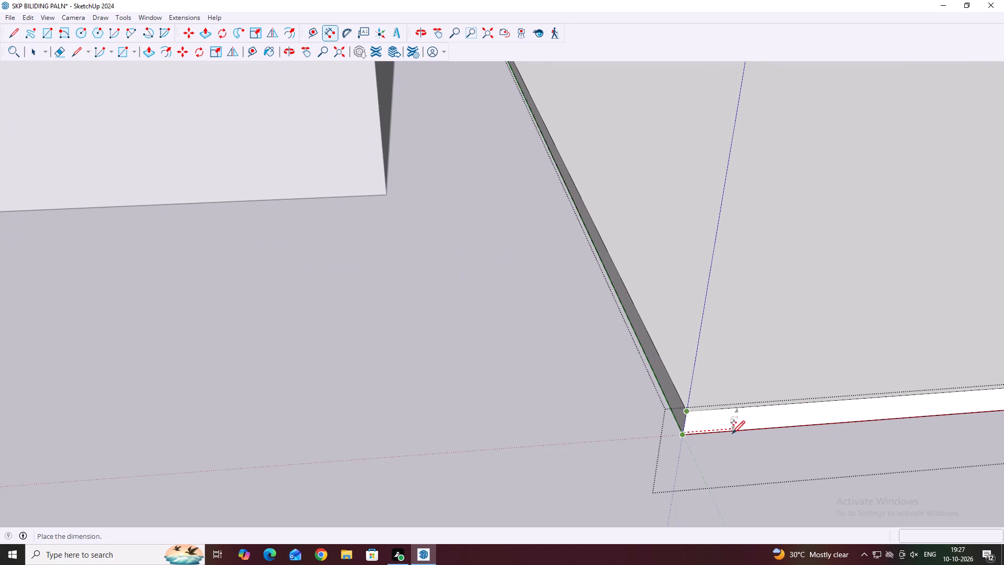
key("space")
left_click(587, 378)
Move the slab by its bottom front corner onto the top outer corner of the wall beside the gate, covering the house.
scroll(599, 384, "down", 15)
left_click(687, 334)
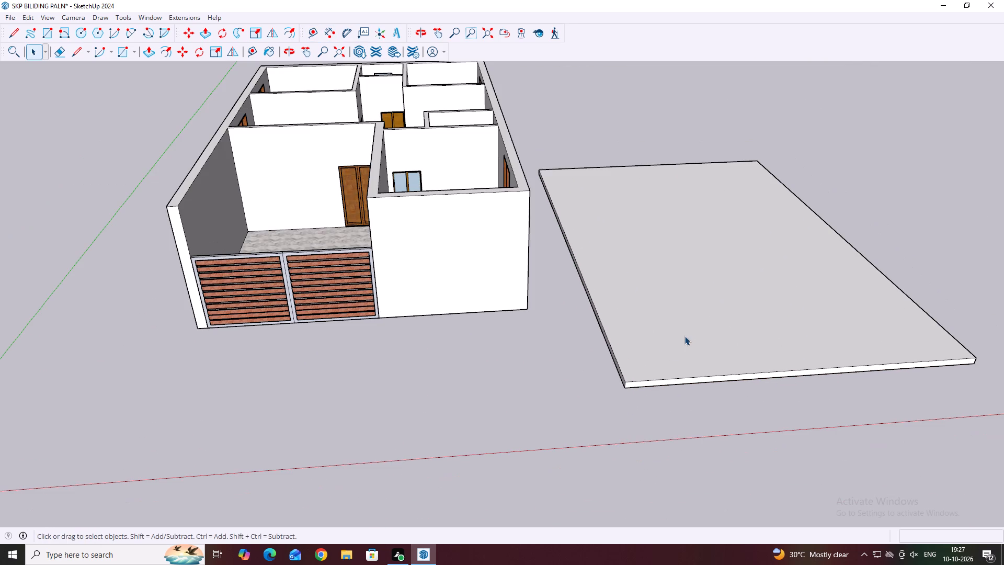
key("m")
scroll(636, 402, "up", 6)
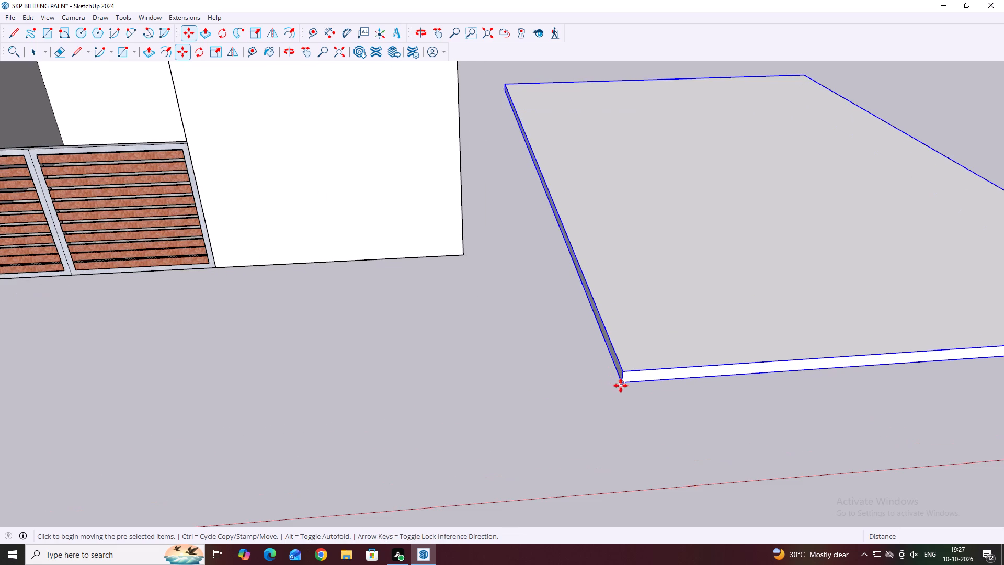
left_click(621, 385)
scroll(667, 332, "down", 14)
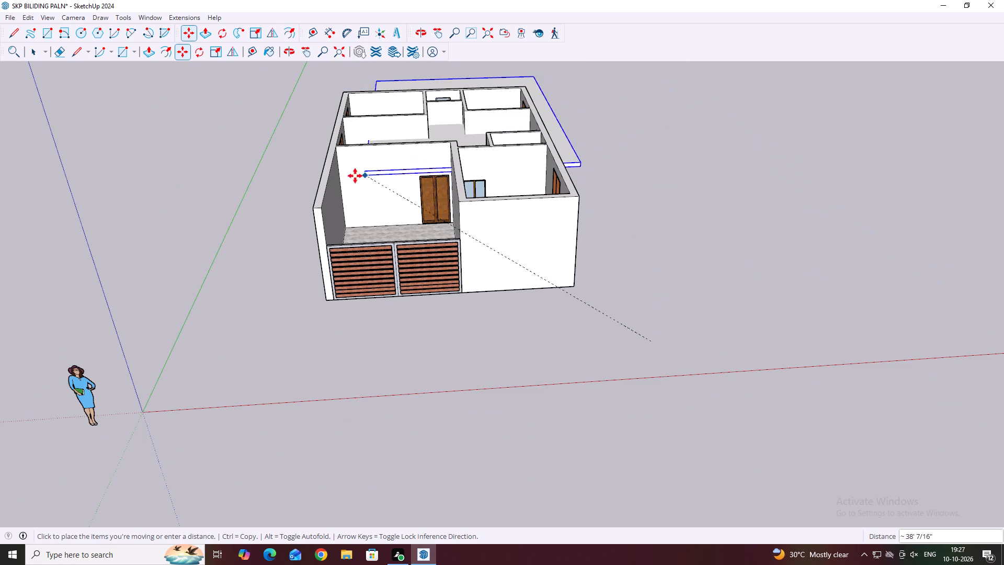
scroll(312, 200, "up", 4)
left_click(316, 208)
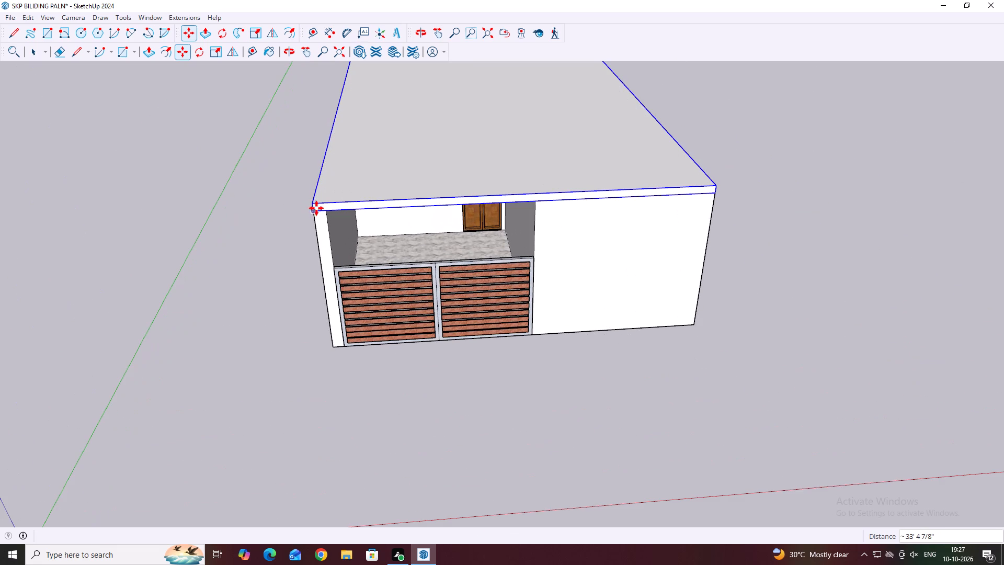
scroll(427, 204, "down", 5)
key("Escape")
key("space")
left_click(657, 227)
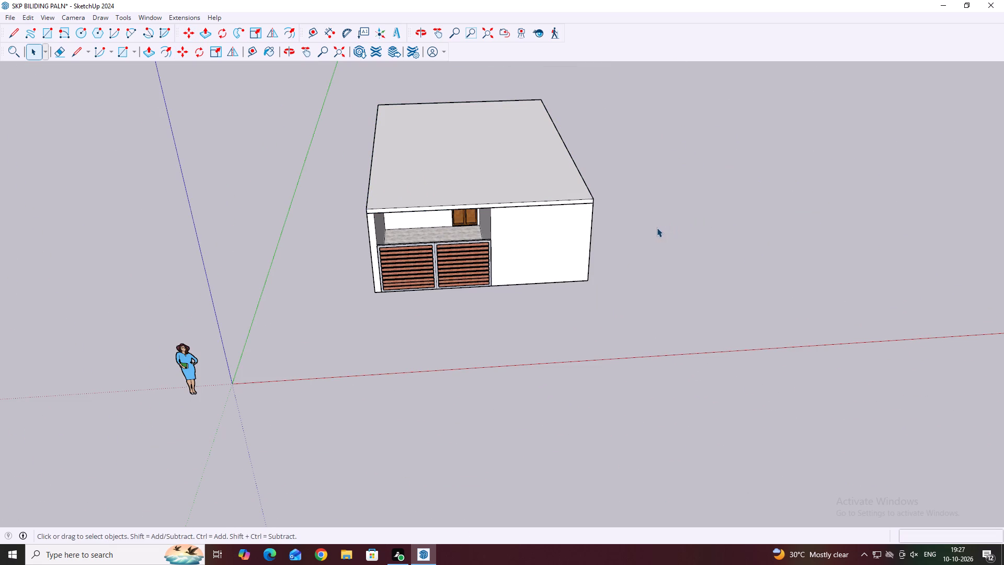
Inspect the roof slab's fit over the front and side walls from several angles.
middle_click_drag(385, 244, 451, 172)
middle_click_drag(443, 197, 494, 211)
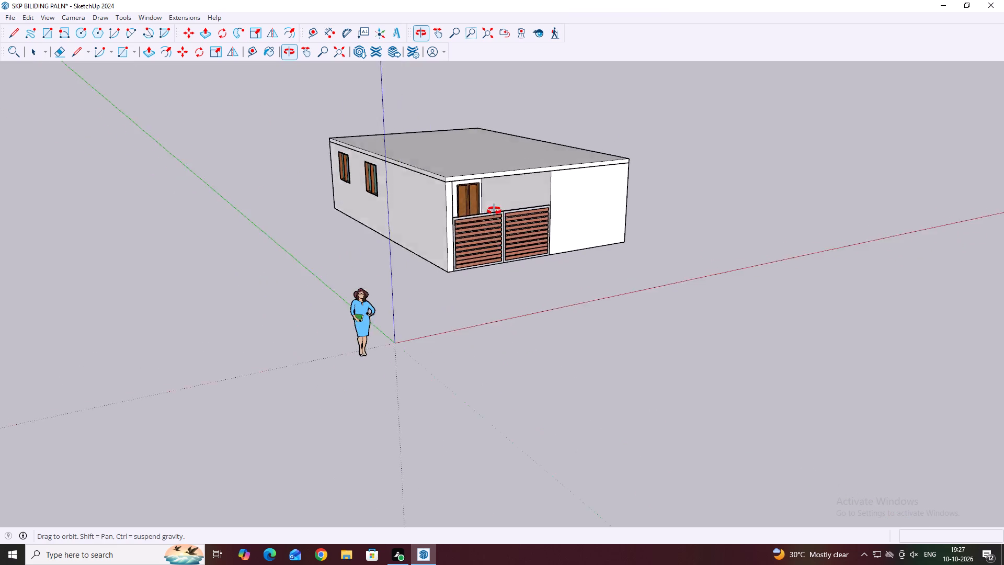
middle_click_drag(494, 211, 434, 217)
middle_click_drag(633, 187, 535, 200)
scroll(586, 164, "up", 3)
middle_click_drag(608, 137, 546, 312)
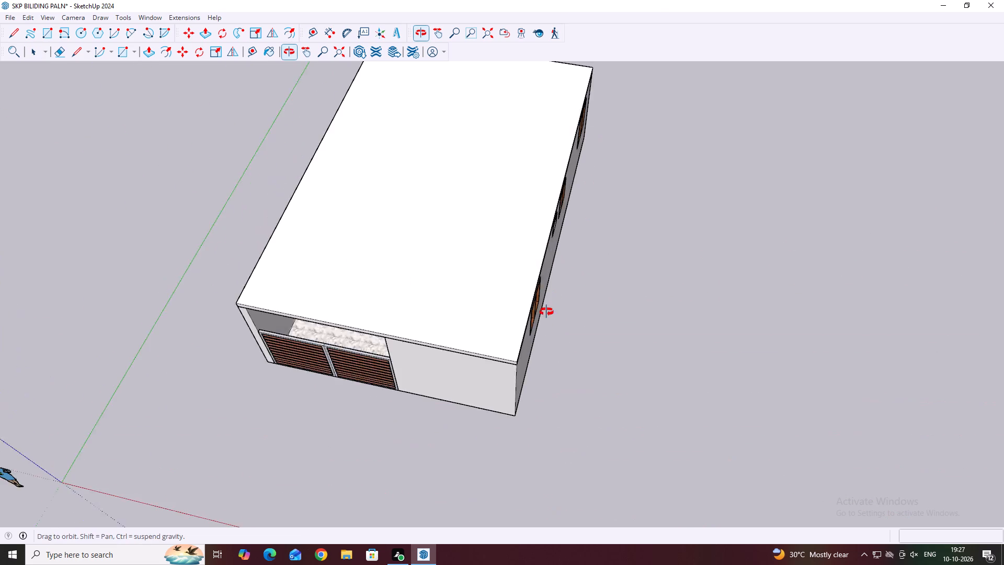
middle_click_drag(546, 312, 476, 213)
middle_click_drag(659, 224, 554, 306)
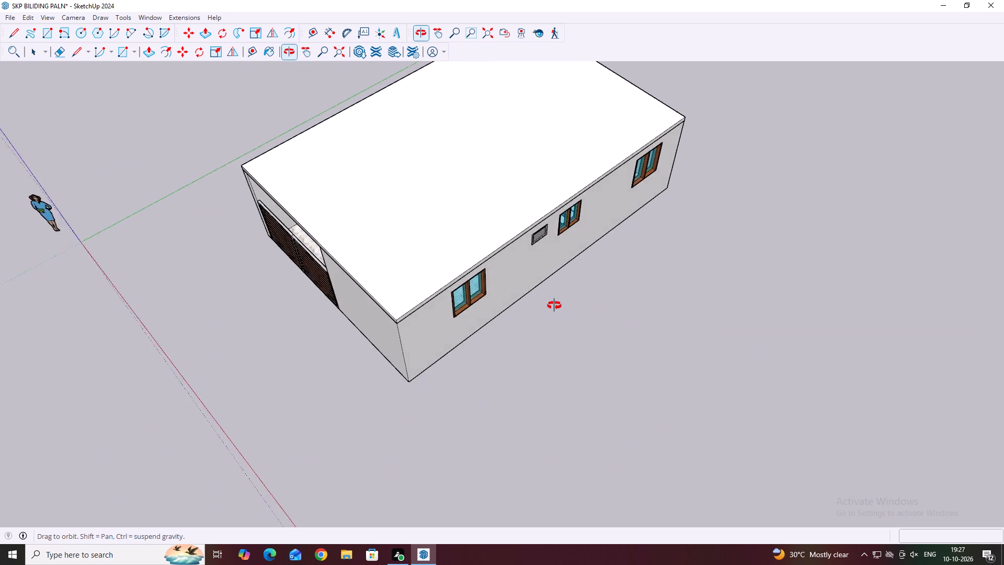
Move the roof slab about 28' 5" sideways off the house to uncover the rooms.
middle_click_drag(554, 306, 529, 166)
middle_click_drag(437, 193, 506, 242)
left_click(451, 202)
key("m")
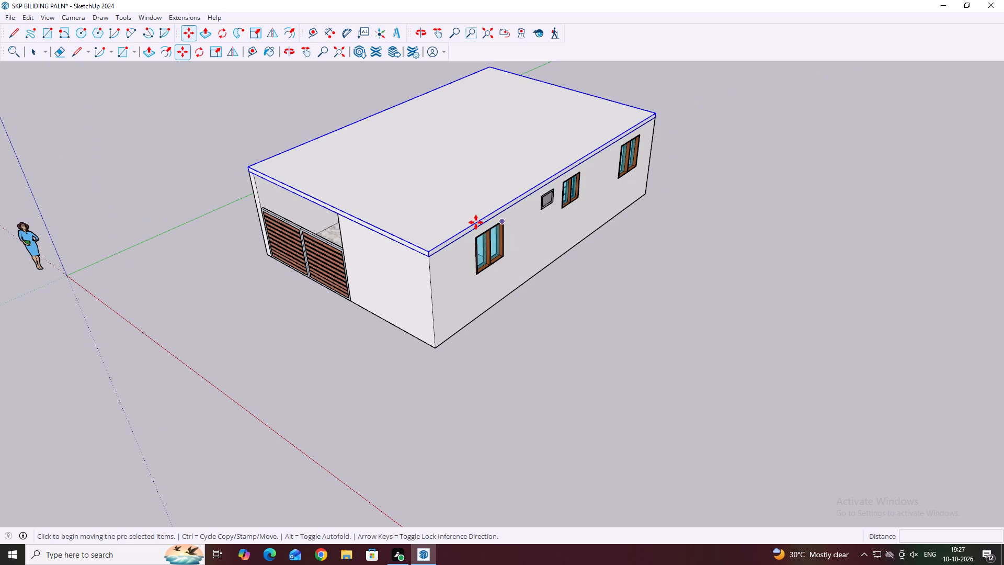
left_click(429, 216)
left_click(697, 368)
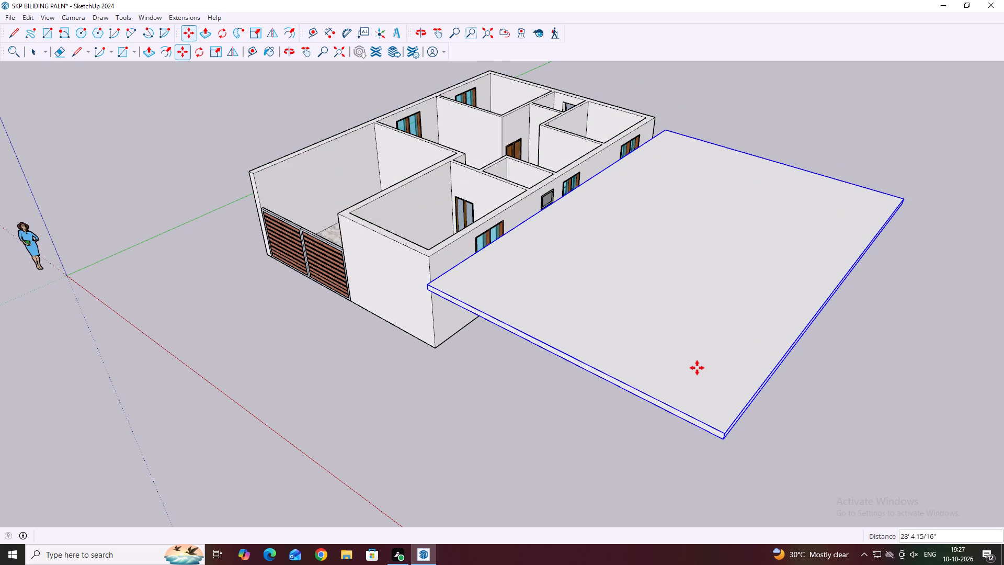
Examine the uncovered rooms, doors, windows and staircase from above and from several sides.
scroll(535, 307, "down", 7)
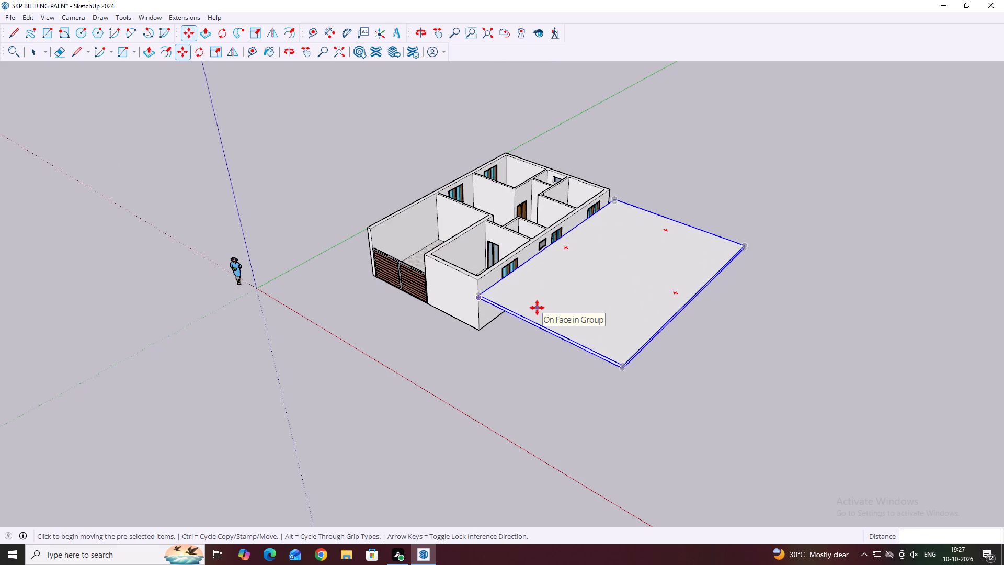
middle_click_drag(439, 327, 485, 356)
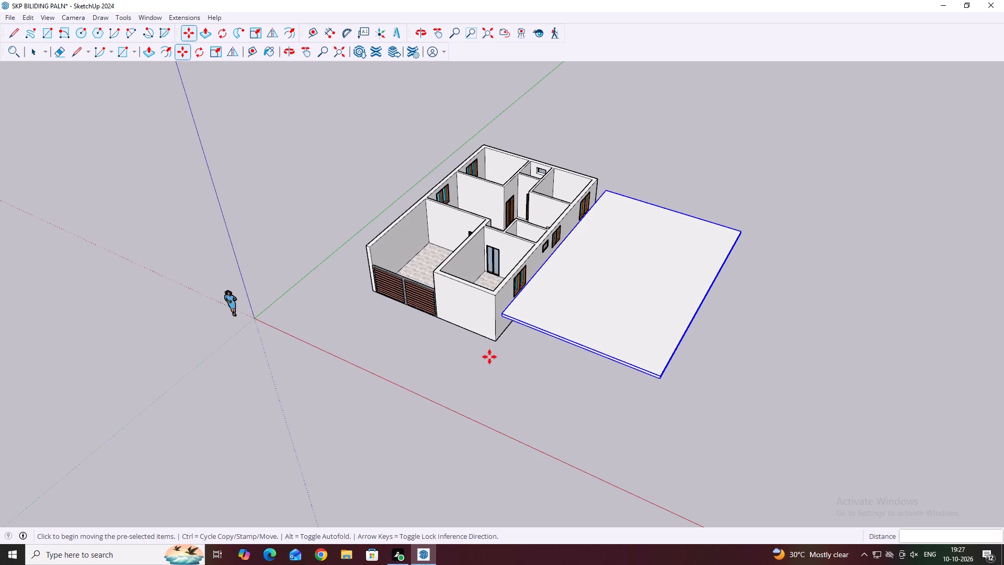
middle_click_drag(493, 305, 603, 335)
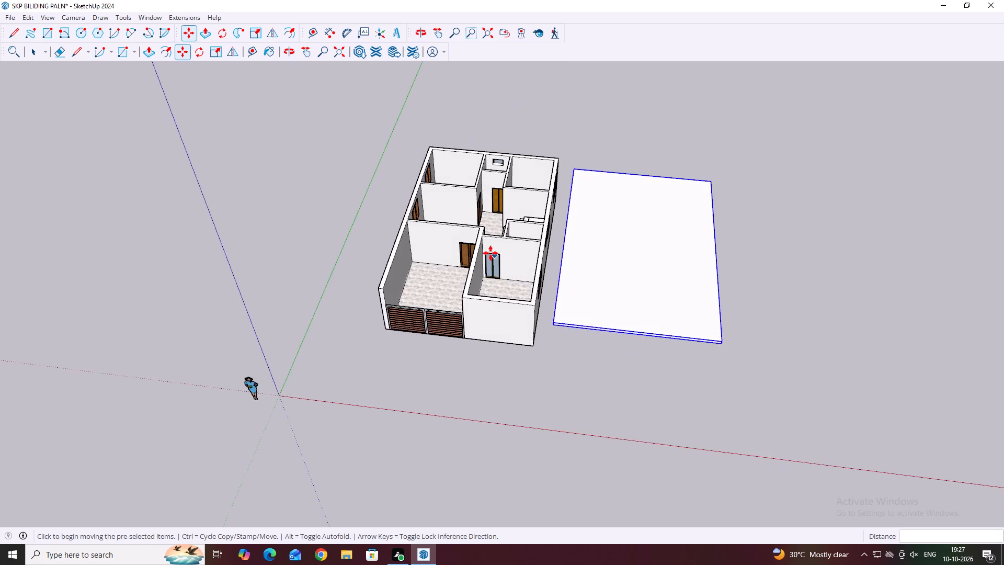
scroll(487, 249, "up", 9)
middle_click_drag(485, 231, 540, 327)
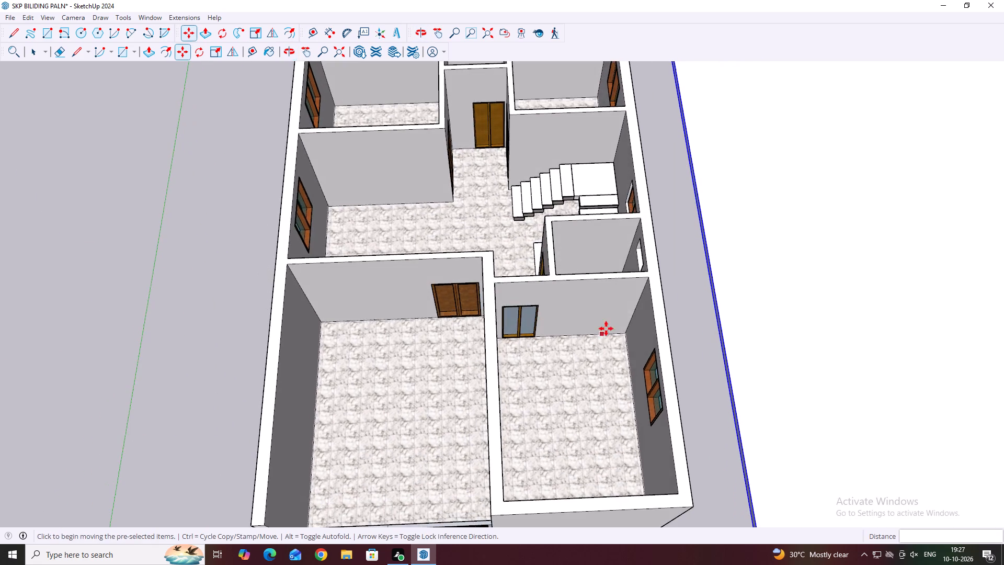
scroll(623, 310, "down", 4)
middle_click_drag(596, 232, 666, 287)
middle_click_drag(561, 338, 598, 338)
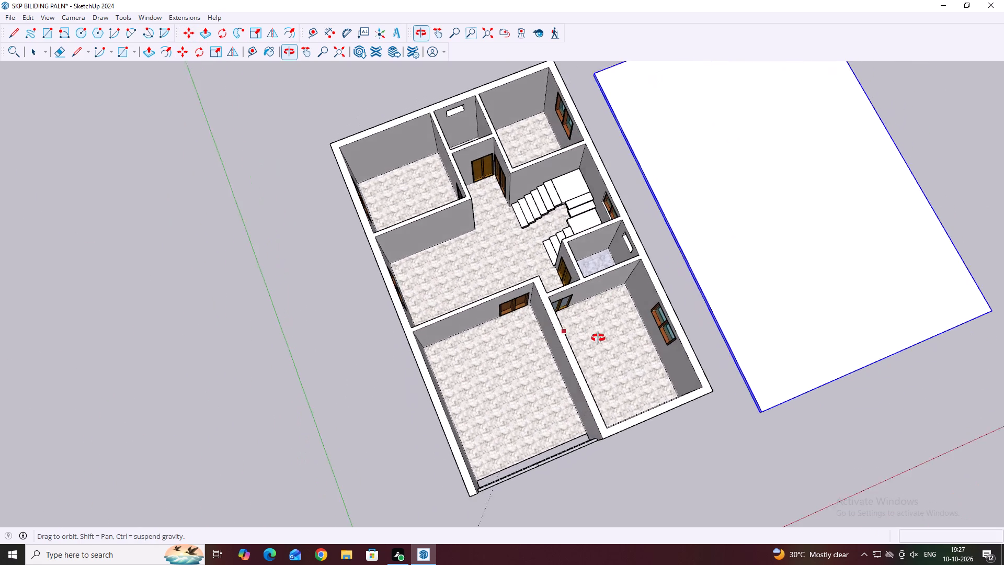
middle_click_drag(598, 338, 638, 277)
middle_click_drag(560, 317, 612, 253)
middle_click_drag(478, 327, 571, 273)
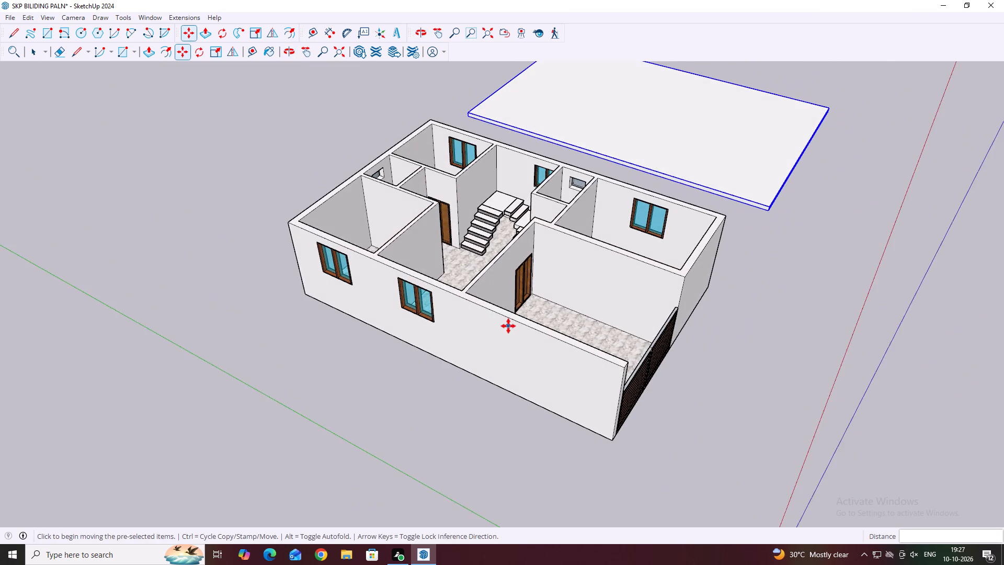
middle_click_drag(512, 328, 547, 317)
middle_click_drag(549, 319, 486, 322)
middle_click_drag(595, 319, 514, 330)
middle_click_drag(592, 341, 480, 358)
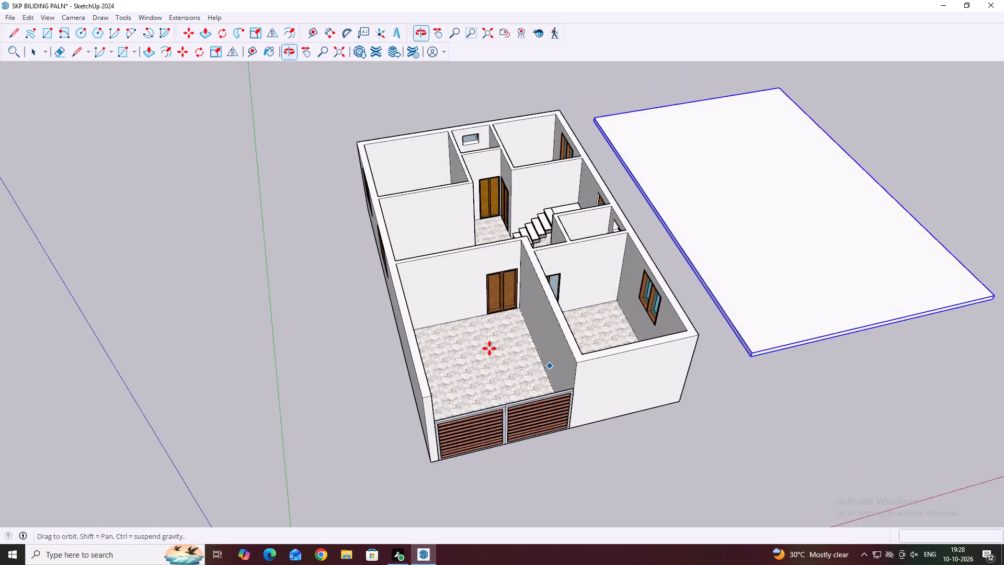
scroll(513, 336, "up", 10)
middle_click(514, 318)
scroll(523, 310, "down", 9)
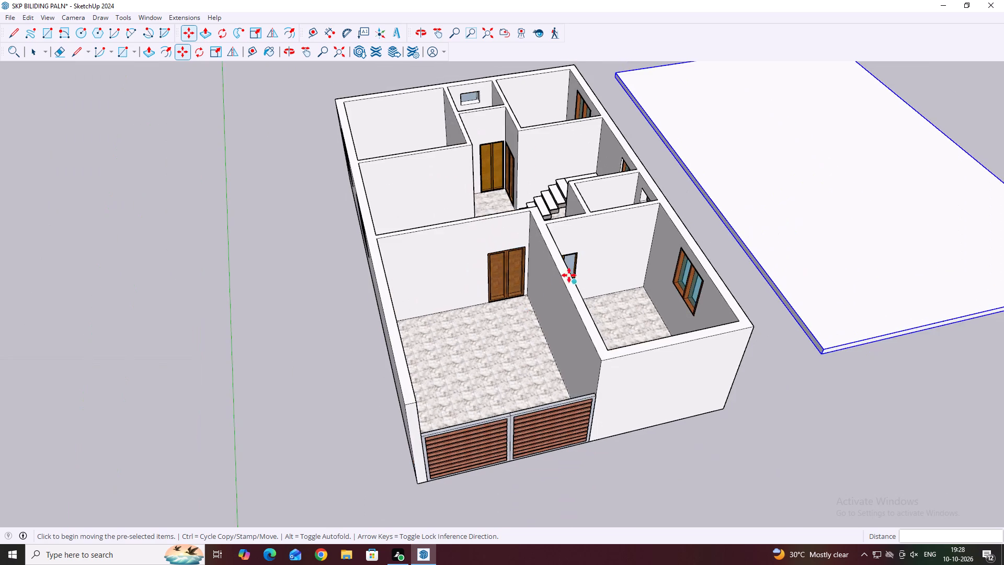
middle_click_drag(569, 275, 426, 293)
middle_click_drag(575, 262, 510, 353)
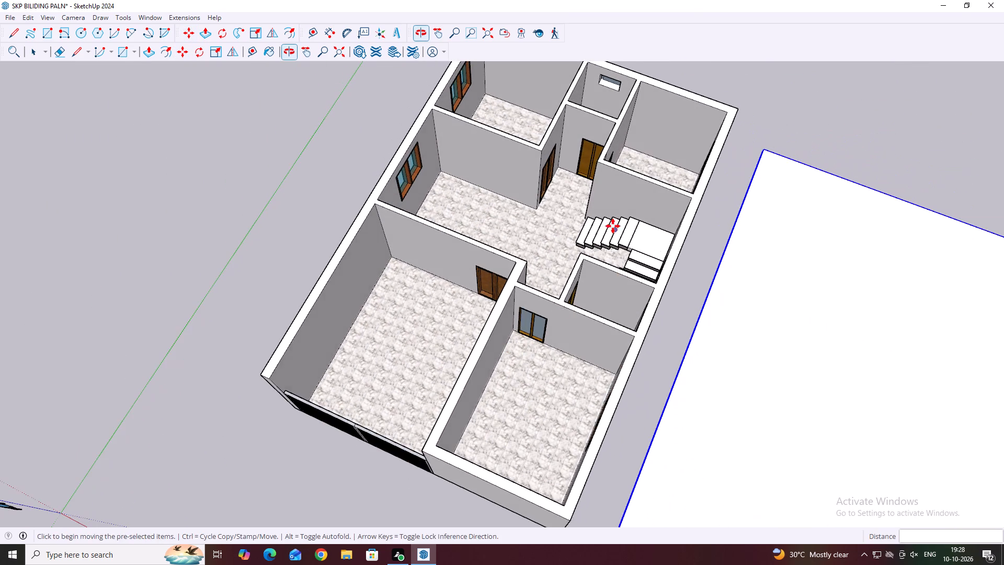
middle_click_drag(607, 226, 540, 273)
scroll(541, 272, "down", 11)
middle_click_drag(551, 313, 592, 280)
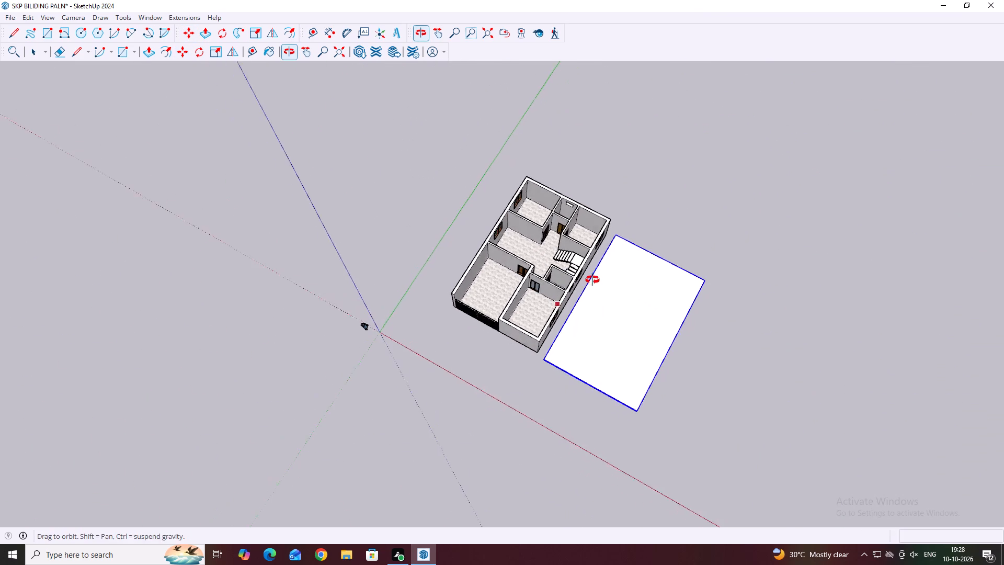
middle_click_drag(592, 280, 593, 279)
scroll(593, 279, "down", 1)
Move the slab by its bottom front corner nearest the house back onto the top outer corner of the wall beside the gate.
scroll(540, 342, "up", 9)
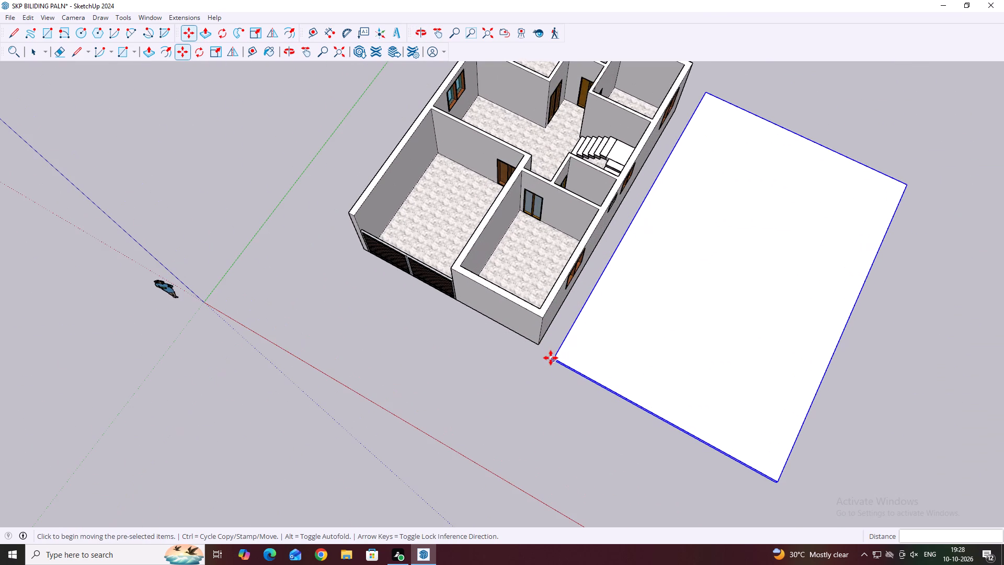
scroll(549, 364, "up", 4)
middle_click_drag(550, 367, 608, 314)
scroll(607, 319, "up", 6)
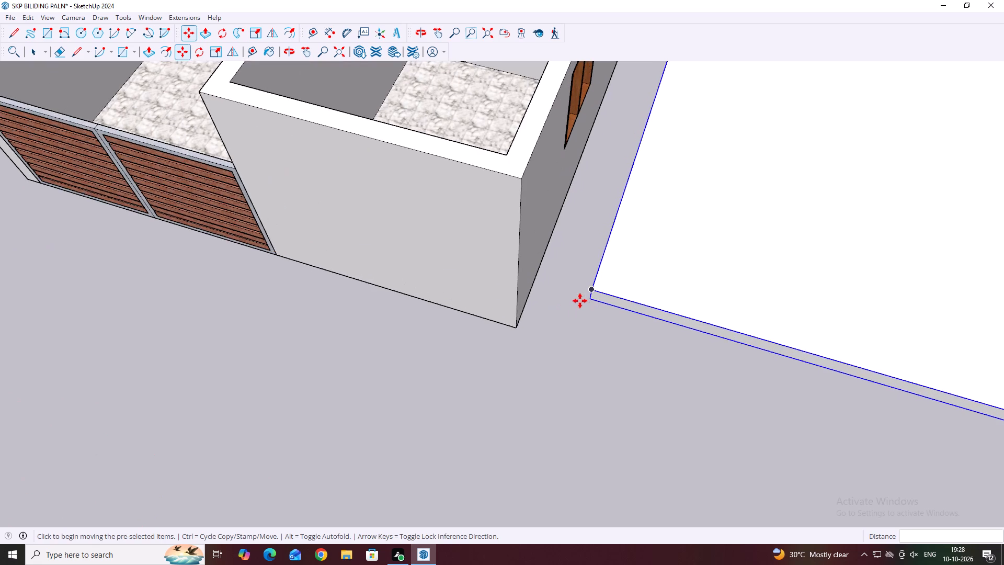
middle_click_drag(586, 303, 670, 359)
scroll(667, 355, "down", 17)
middle_click_drag(674, 341, 679, 255)
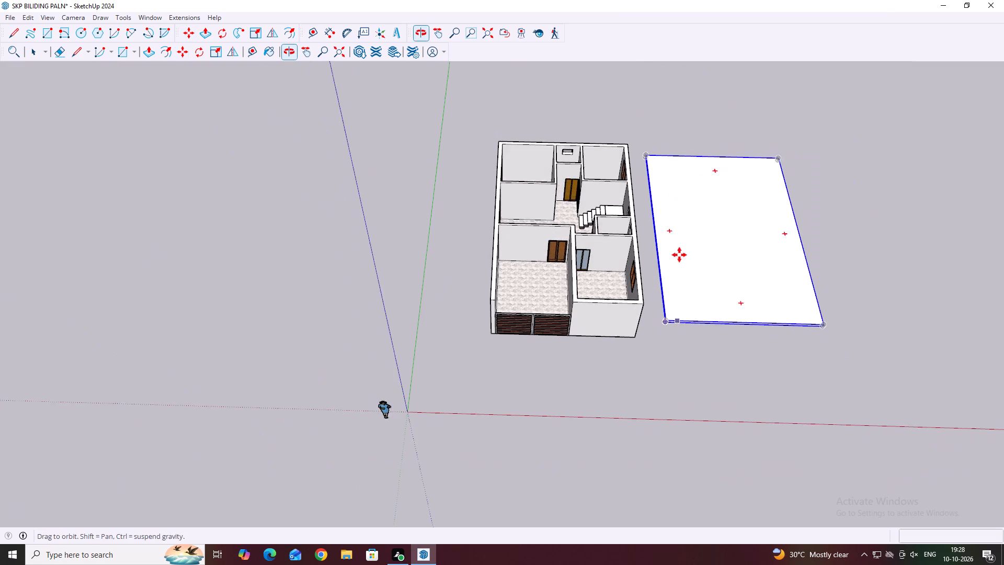
middle_click_drag(679, 255, 679, 255)
scroll(650, 320, "up", 4)
middle_click_drag(670, 314, 672, 270)
scroll(667, 304, "up", 1)
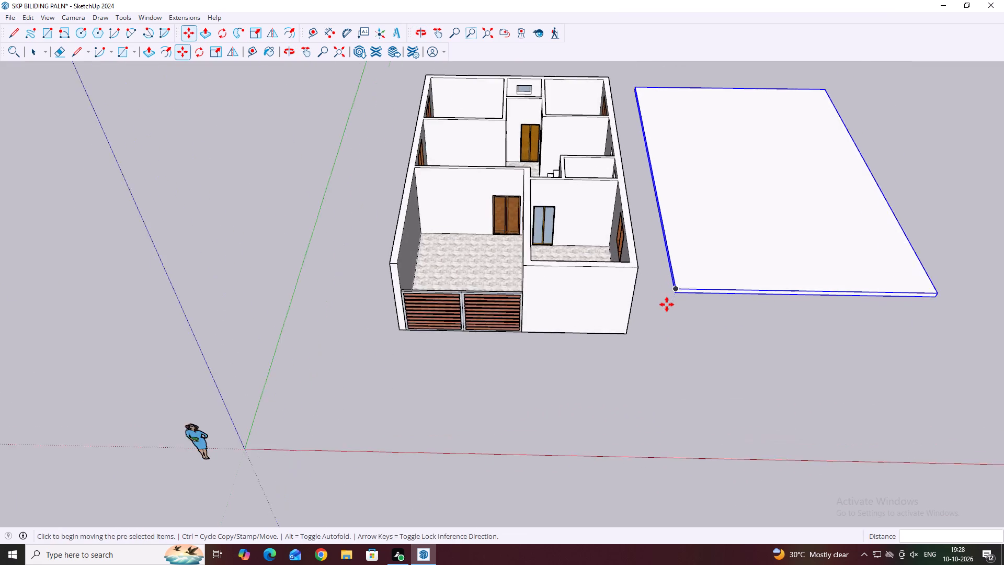
scroll(667, 304, "up", 9)
left_click(684, 278)
scroll(690, 307, "down", 8)
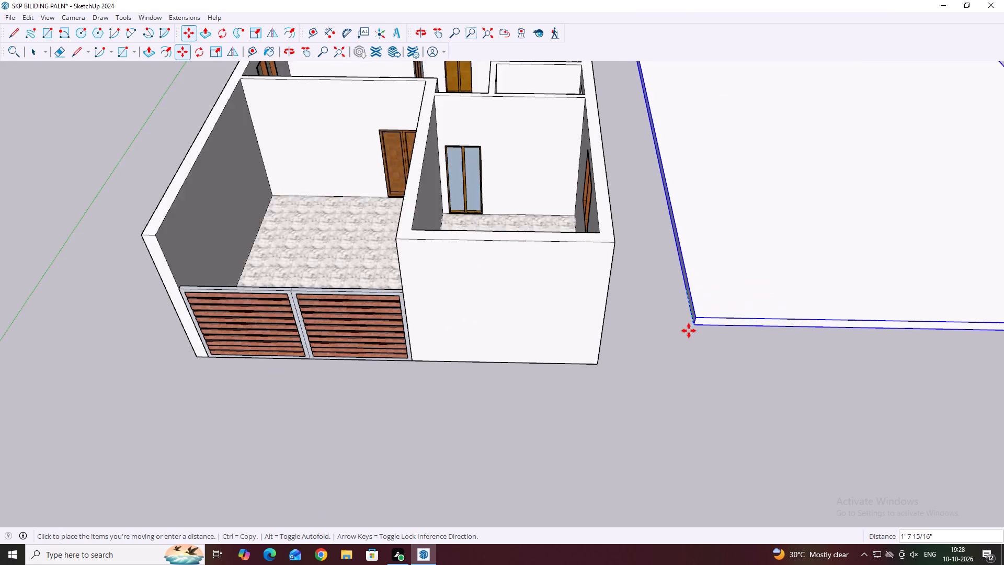
scroll(689, 331, "down", 5)
scroll(333, 262, "up", 7)
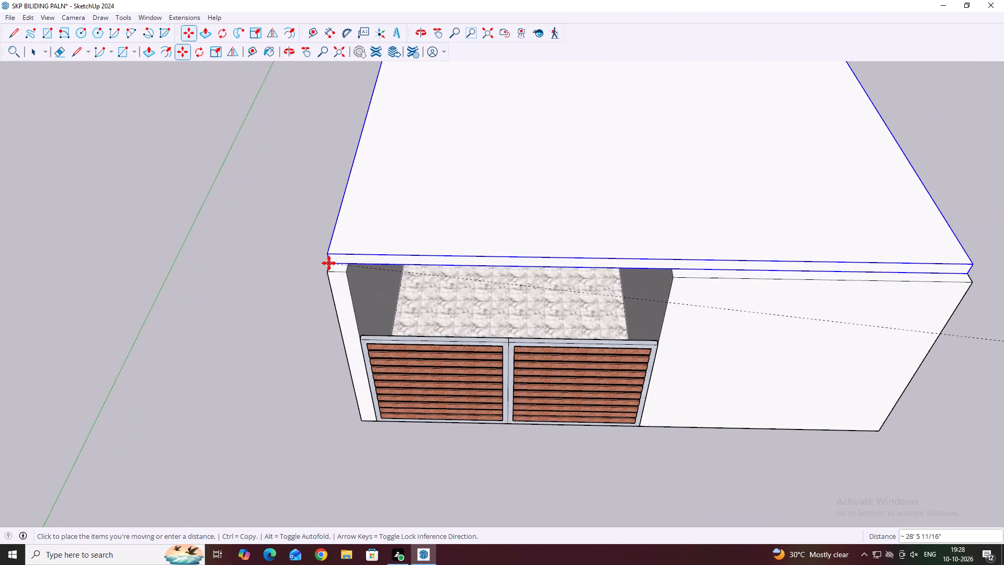
left_click(329, 270)
Inspect the roof slab's fit over the walls on all sides of the house, and deselect the slab.
scroll(426, 320, "down", 7)
middle_click_drag(526, 364, 582, 348)
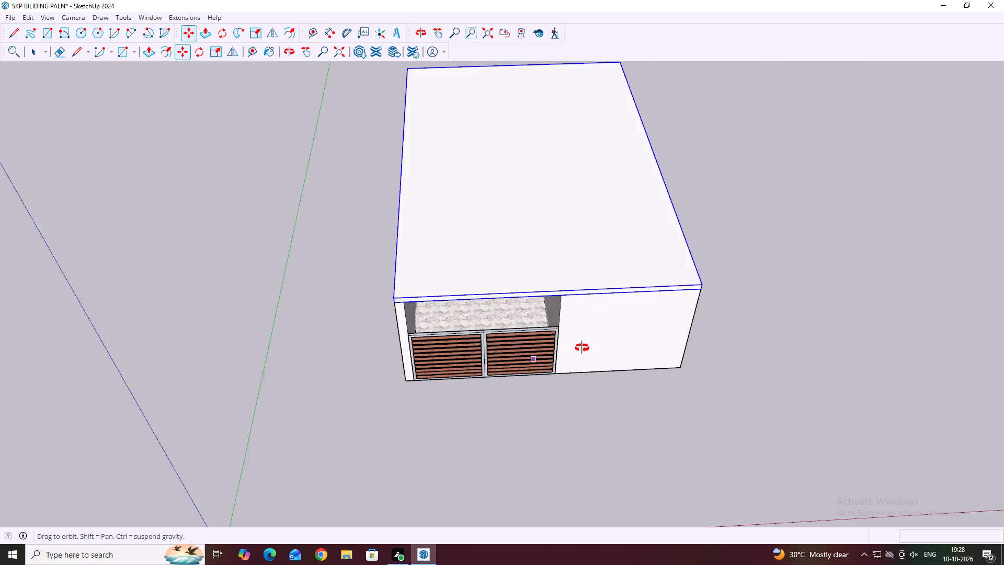
middle_click_drag(582, 348, 611, 264)
middle_click_drag(564, 272, 527, 229)
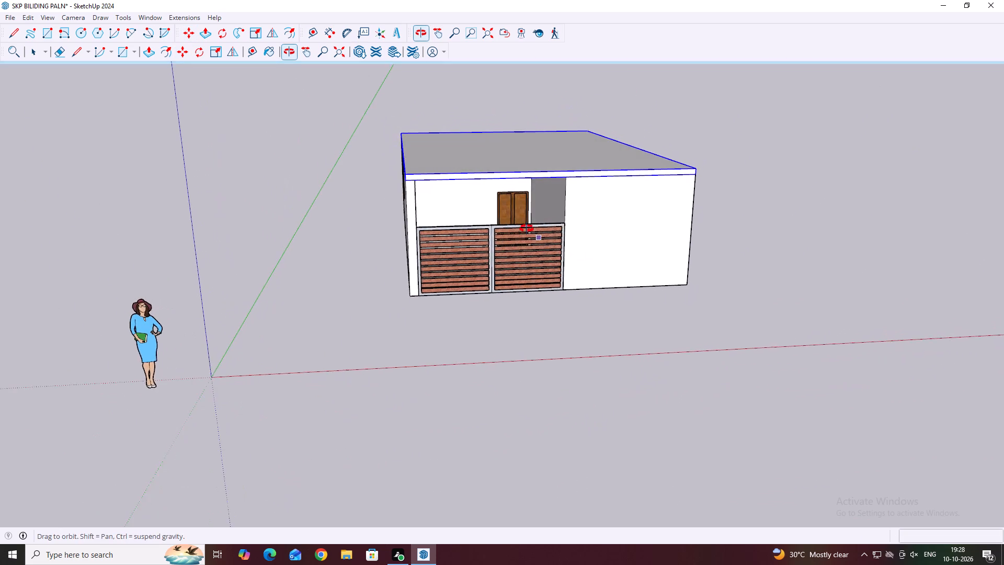
middle_click_drag(527, 229, 504, 267)
middle_click_drag(638, 258, 391, 227)
scroll(595, 210, "up", 3)
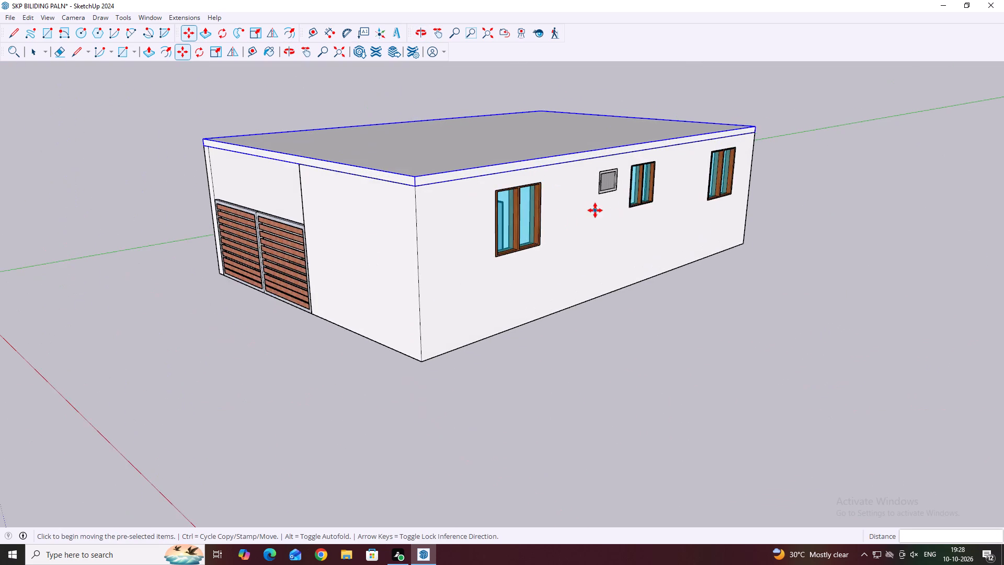
scroll(570, 200, "up", 6)
middle_click_drag(529, 197, 469, 231)
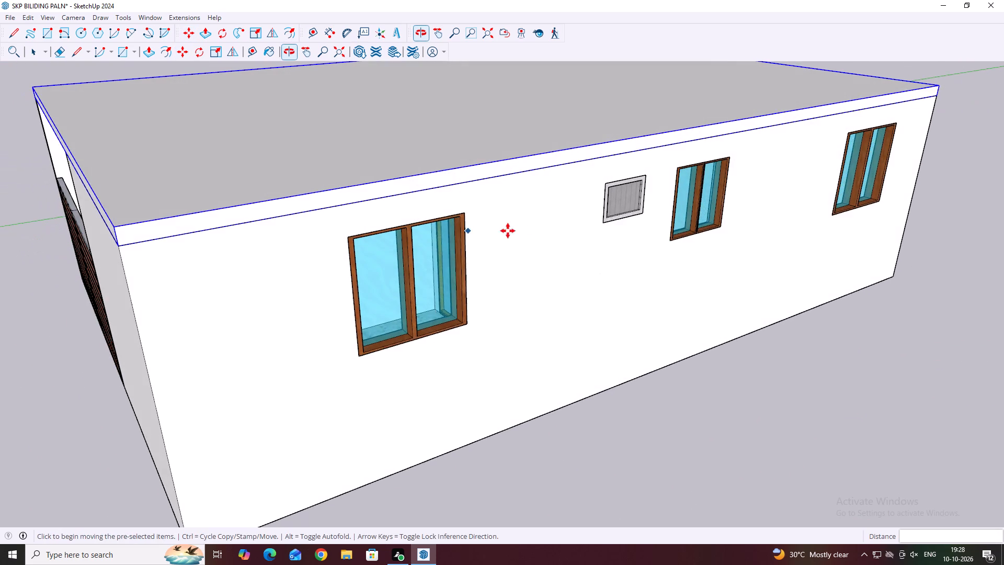
middle_click_drag(650, 232, 503, 236)
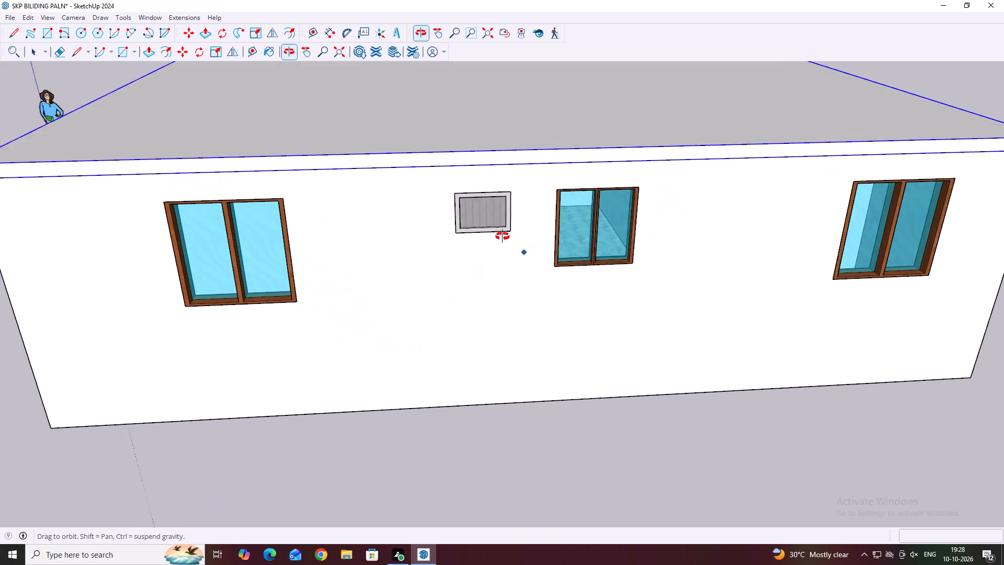
middle_click_drag(503, 236, 476, 232)
middle_click_drag(784, 247, 564, 230)
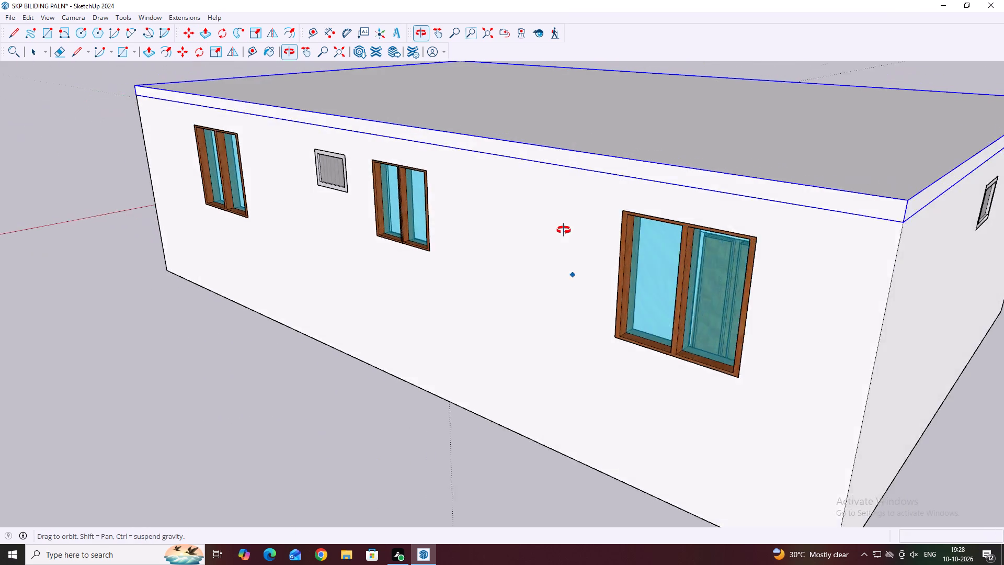
middle_click_drag(564, 230, 517, 227)
middle_click_drag(712, 244, 476, 201)
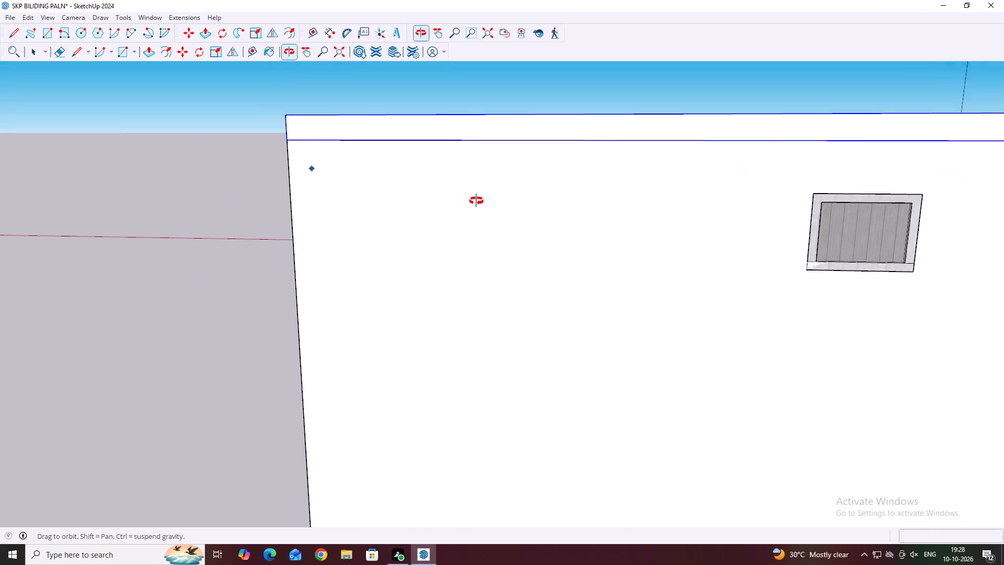
middle_click_drag(476, 201, 433, 207)
scroll(697, 210, "down", 4)
middle_click_drag(875, 212, 656, 211)
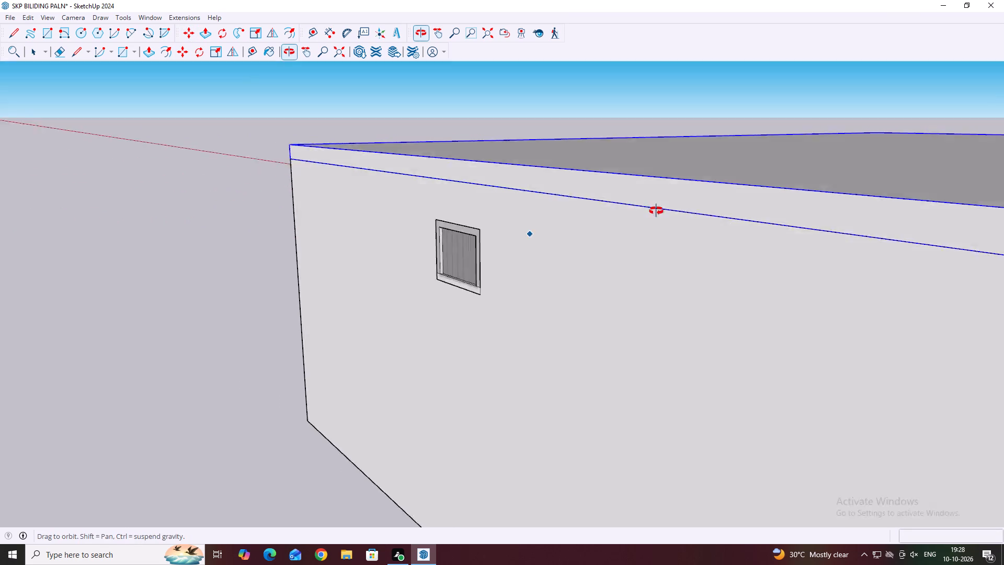
middle_click_drag(656, 211, 566, 177)
middle_click_drag(902, 209, 690, 221)
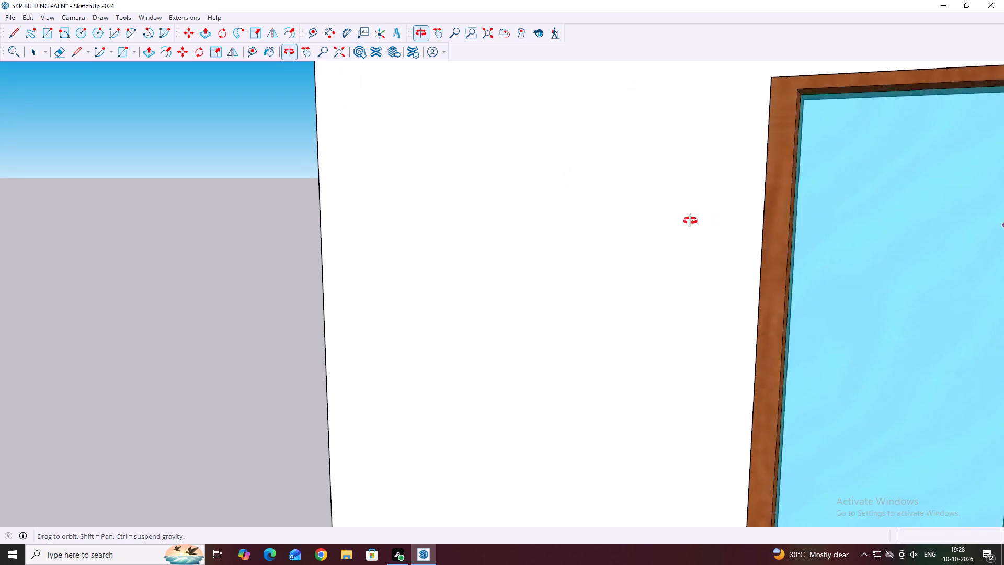
middle_click_drag(690, 221, 679, 220)
scroll(679, 220, "down", 1)
scroll(775, 235, "down", 12)
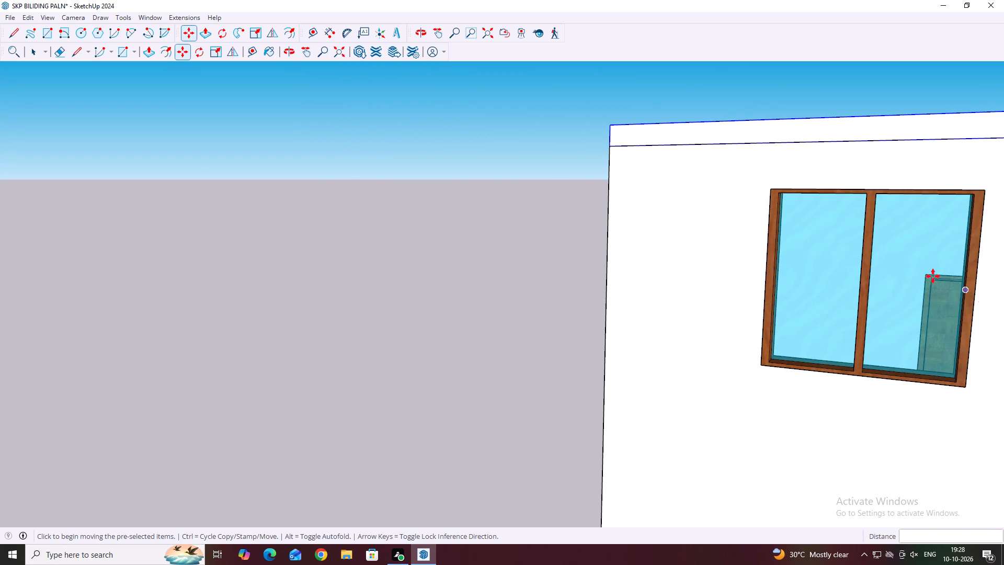
scroll(675, 278, "down", 19)
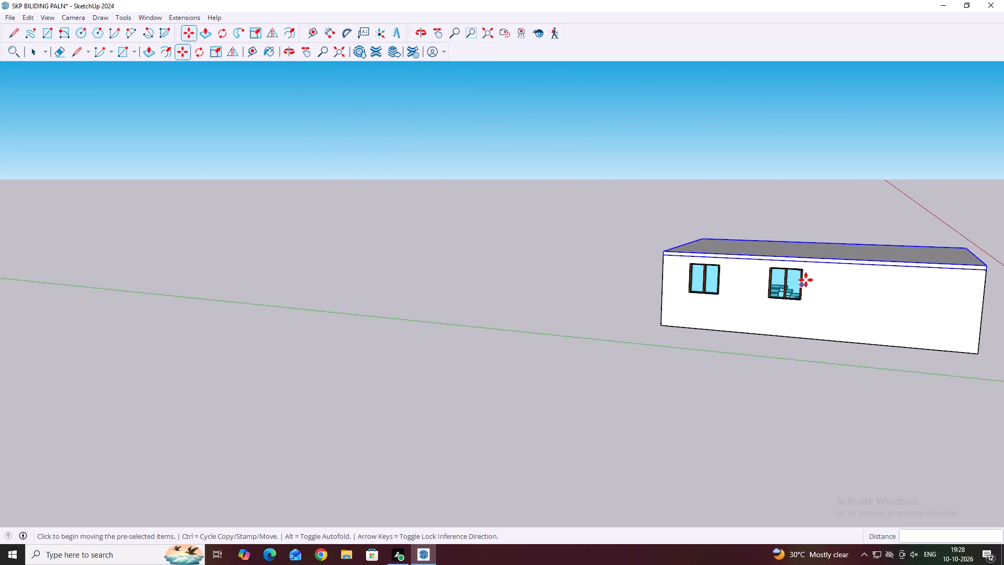
middle_click_drag(803, 278, 575, 253)
middle_click_drag(779, 304, 678, 301)
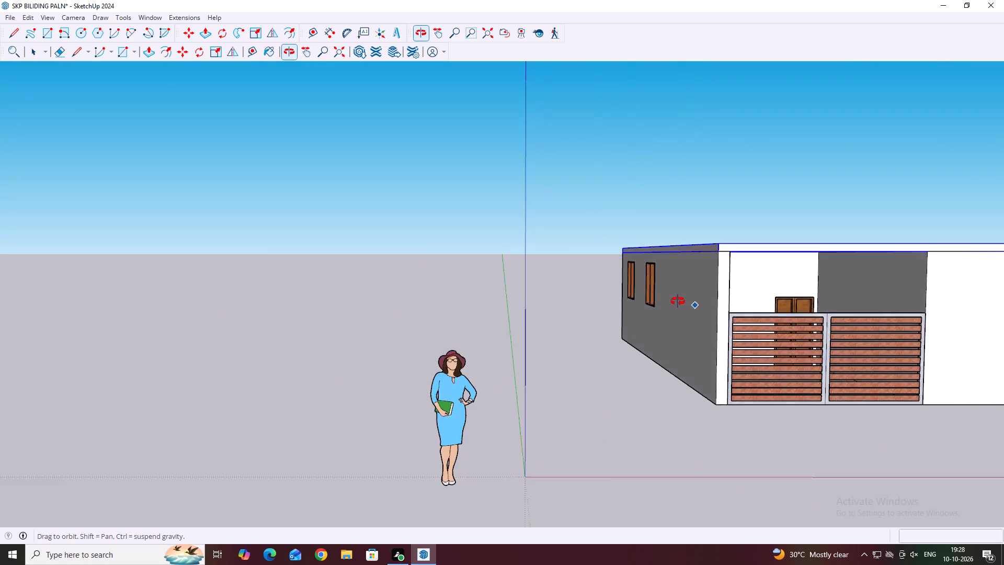
middle_click_drag(678, 301, 621, 343)
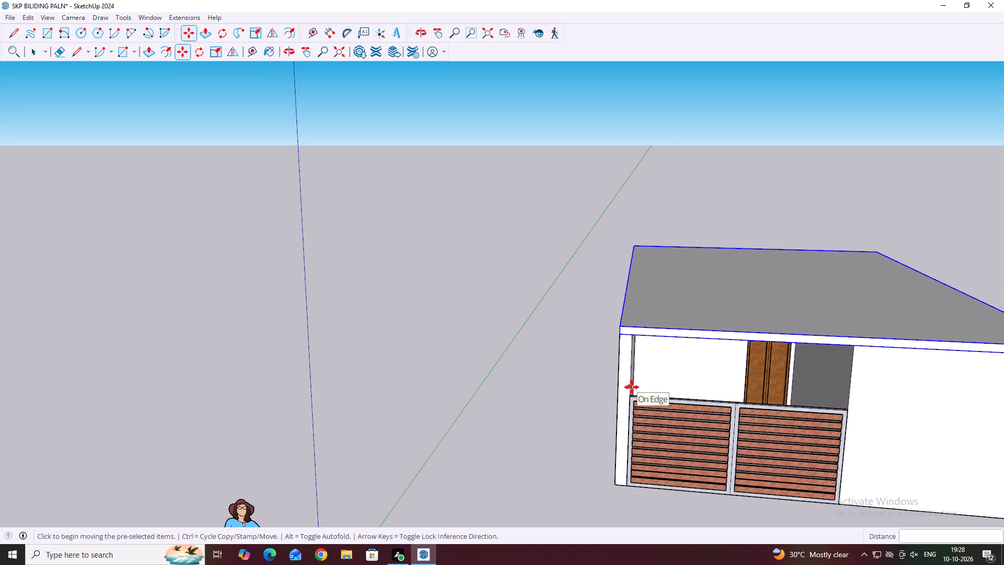
key("space")
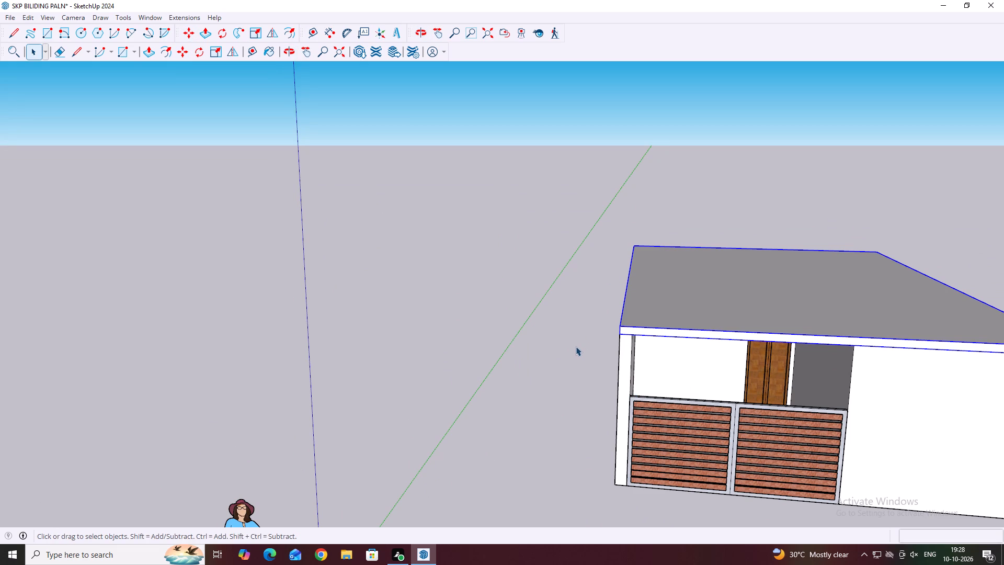
scroll(557, 309, "down", 6)
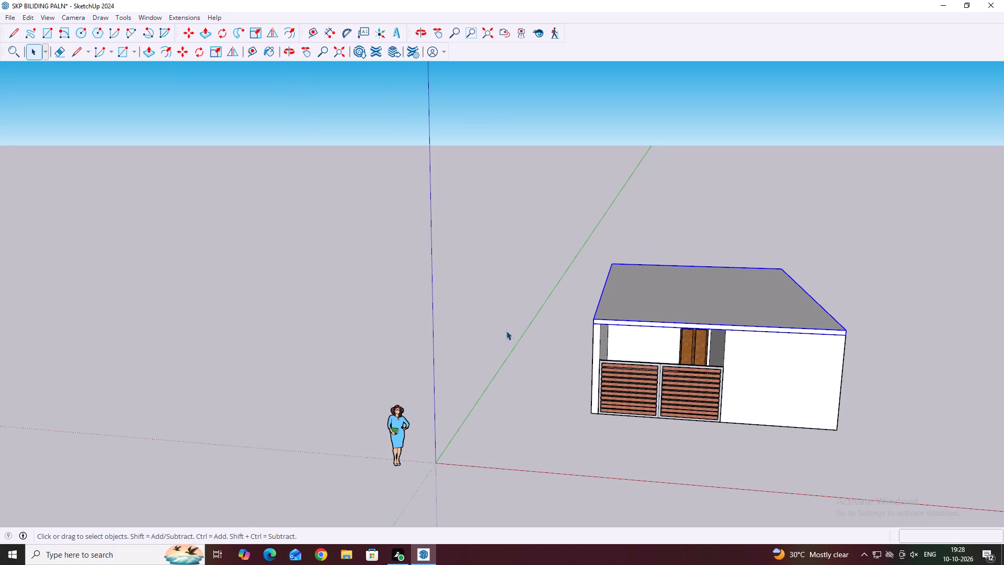
left_click(511, 315)
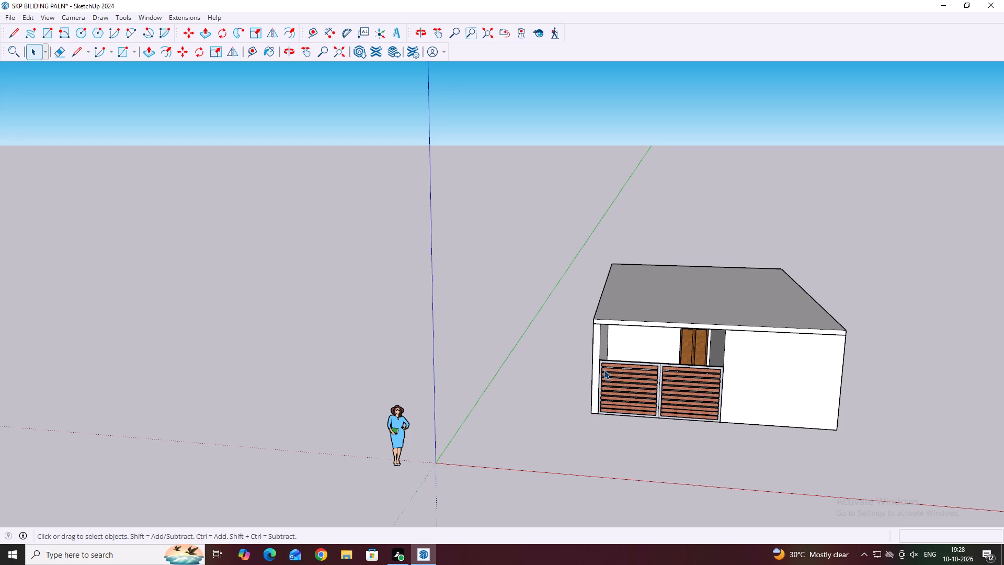
scroll(627, 281, "down", 4)
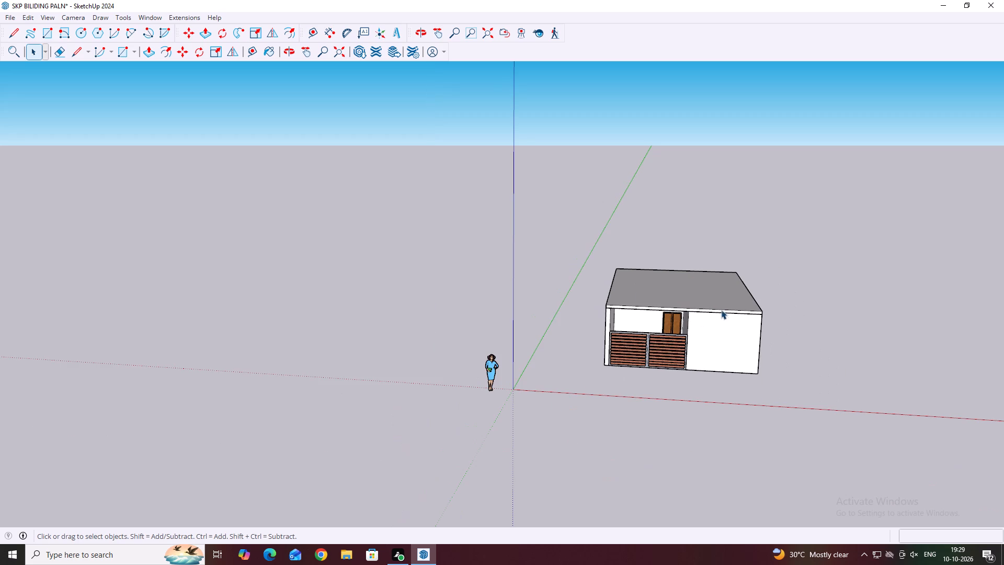
Move the roof slab sideways off the house to uncover the rooms.
left_click(721, 309)
middle_click_drag(694, 292, 697, 308)
key("m")
scroll(629, 304, "up", 2)
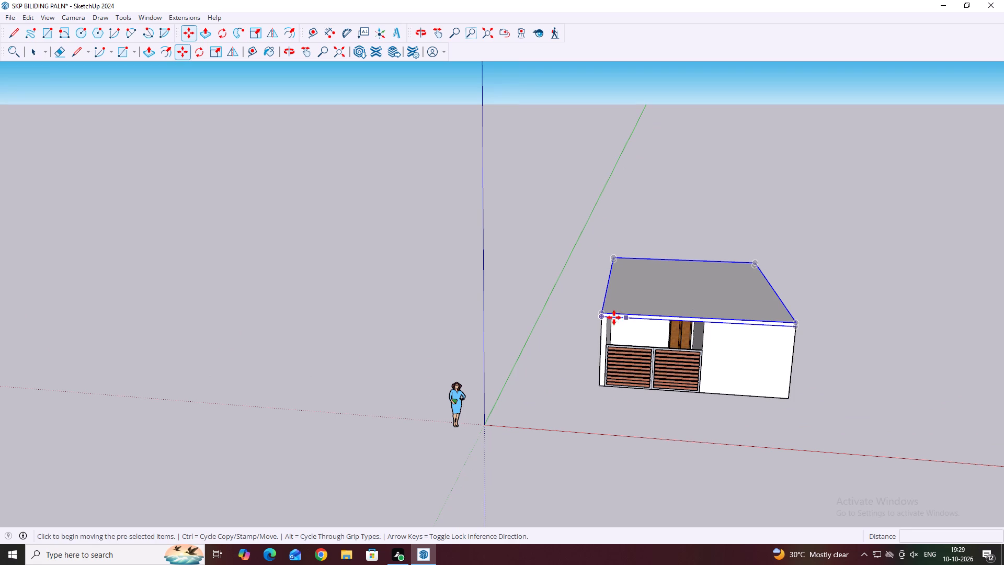
left_click(575, 307)
left_click(724, 327)
key("Escape")
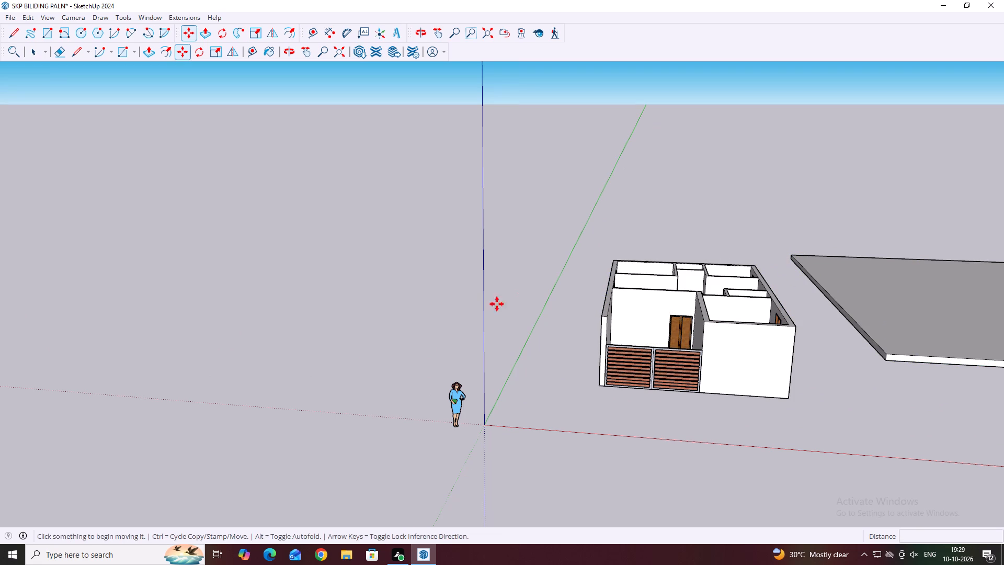
key("space")
Examine the uncovered rooms and staircase from above, closing in on the back corner room with the side window.
middle_click_drag(663, 248, 643, 342)
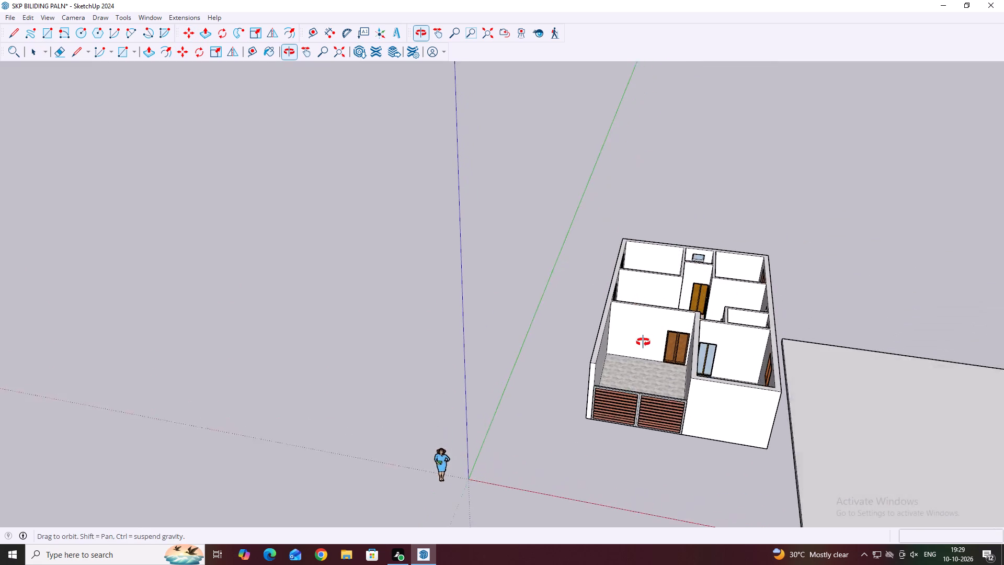
middle_click_drag(643, 342, 648, 385)
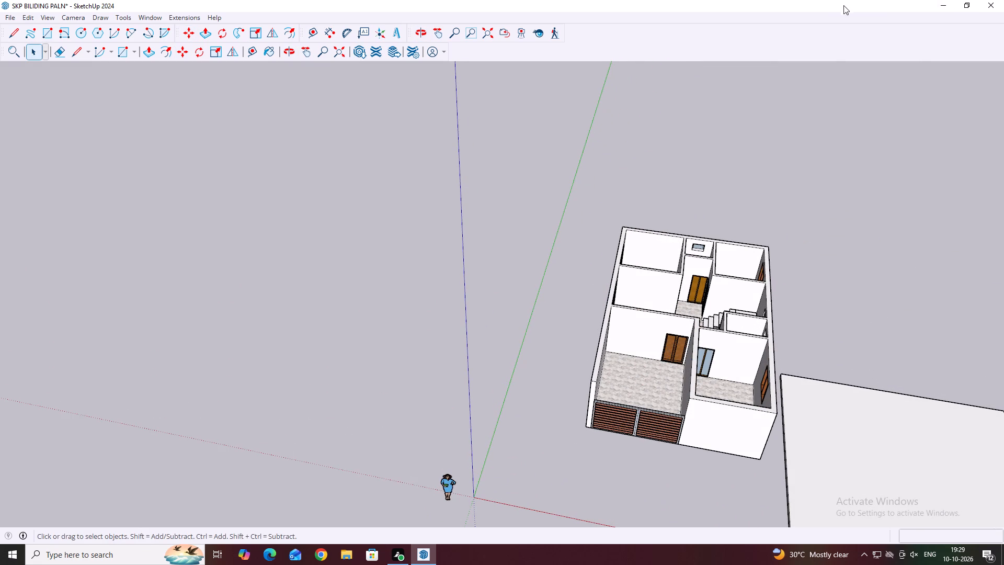
scroll(730, 278, "up", 1)
scroll(754, 223, "up", 2)
middle_click_drag(640, 275, 657, 356)
scroll(684, 294, "up", 4)
middle_click_drag(729, 288, 732, 342)
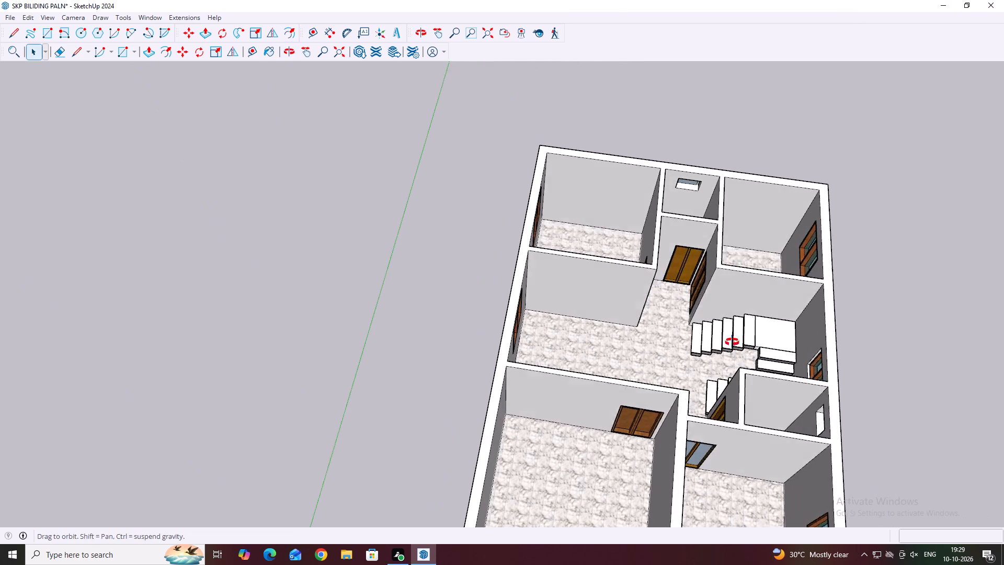
middle_click_drag(732, 342, 732, 355)
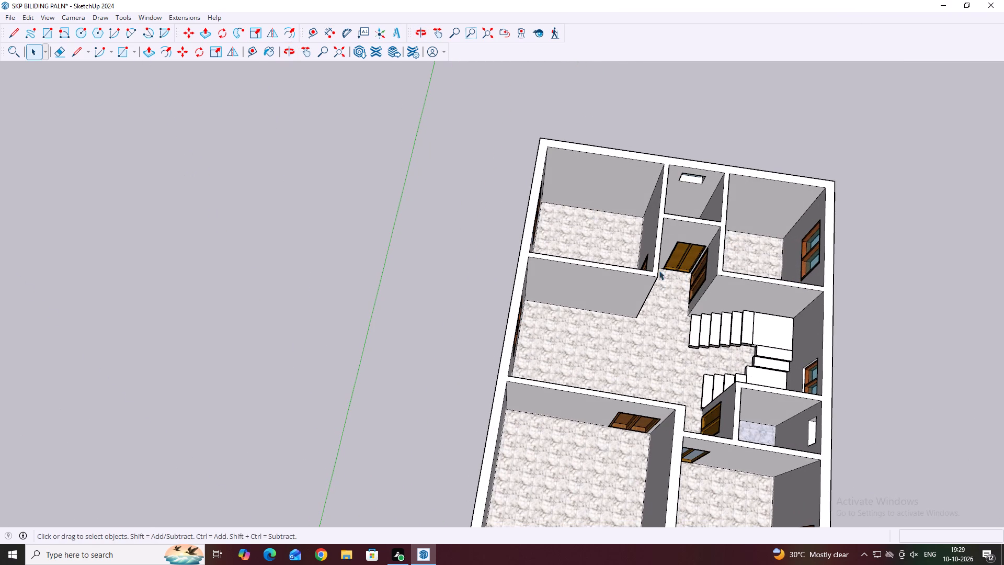
middle_click_drag(659, 272, 664, 288)
scroll(625, 236, "up", 6)
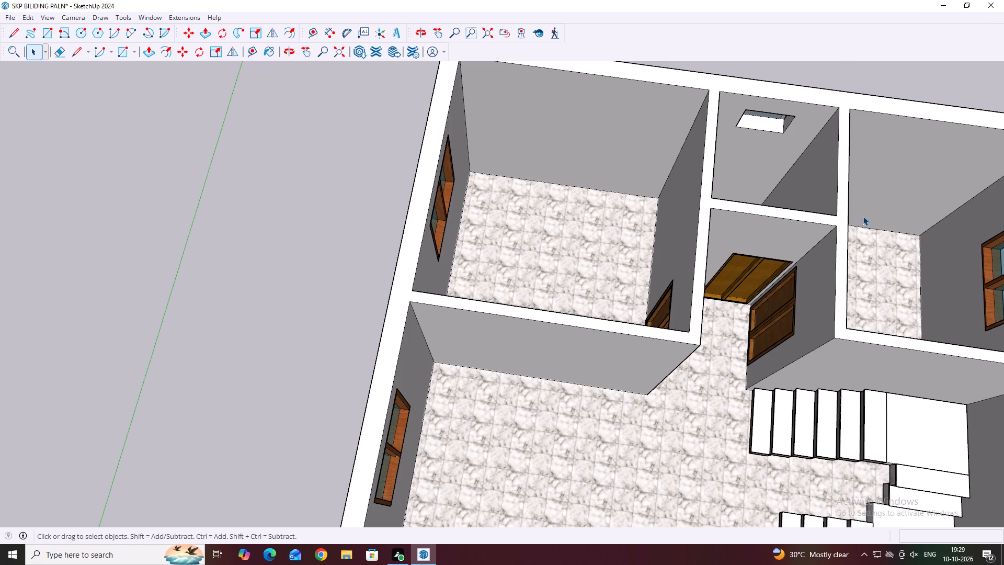
middle_click_drag(758, 227, 710, 240)
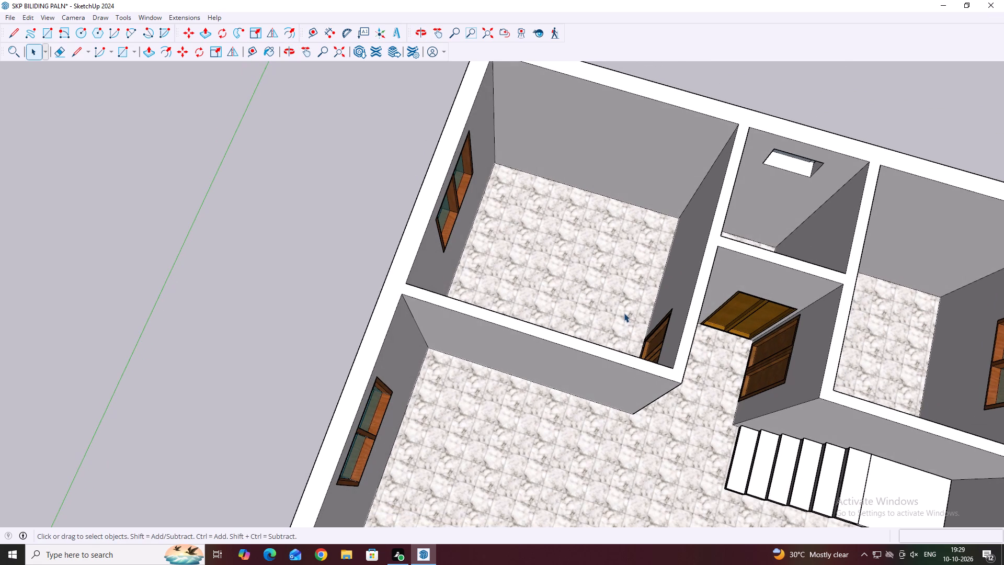
Draw a rectangle about 5' by 5' 10" on the back corner room's floor, starting at the corner beside the window wall.
scroll(505, 162, "up", 4)
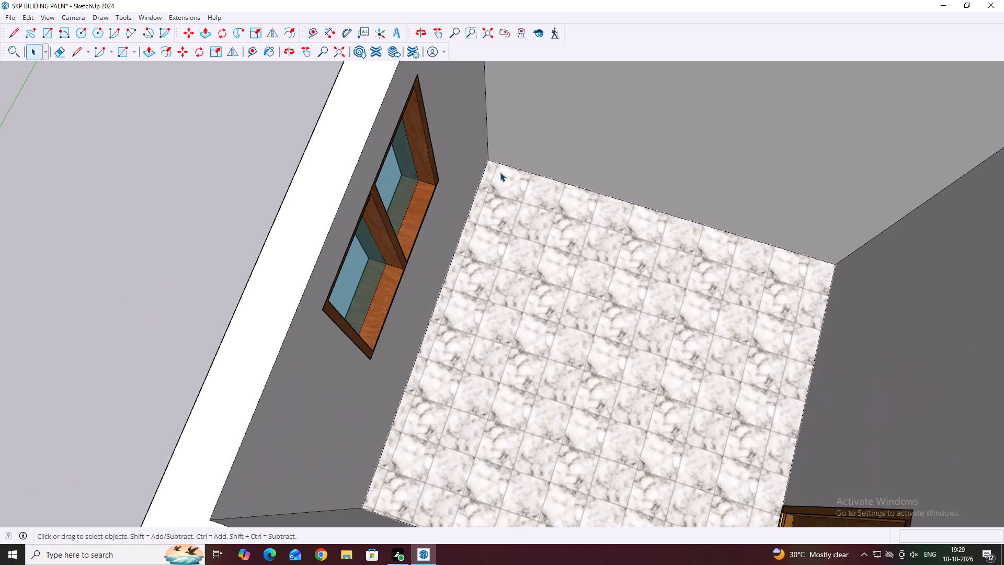
scroll(500, 172, "up", 4)
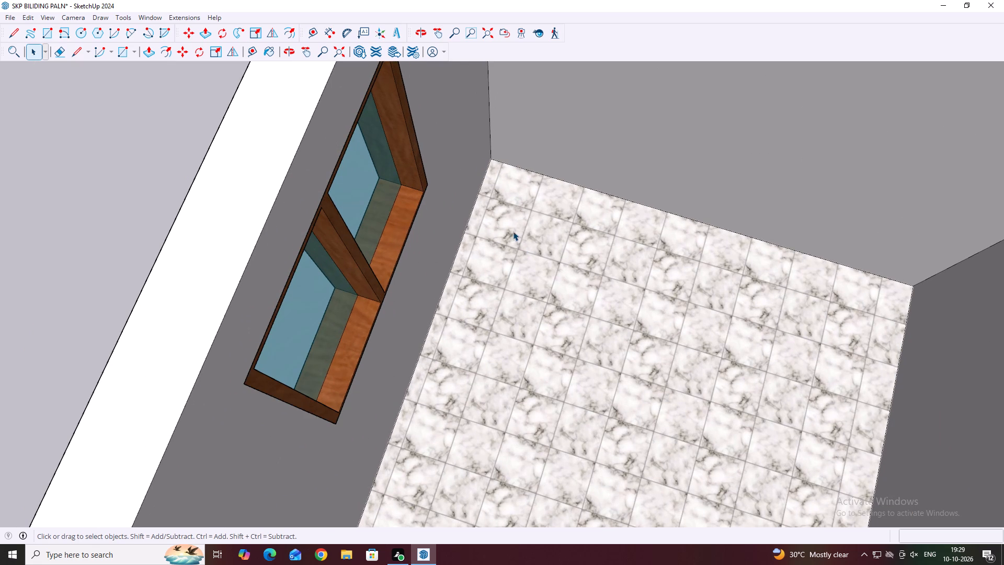
key("r")
scroll(503, 163, "up", 2)
left_click(488, 157)
scroll(610, 356, "down", 4)
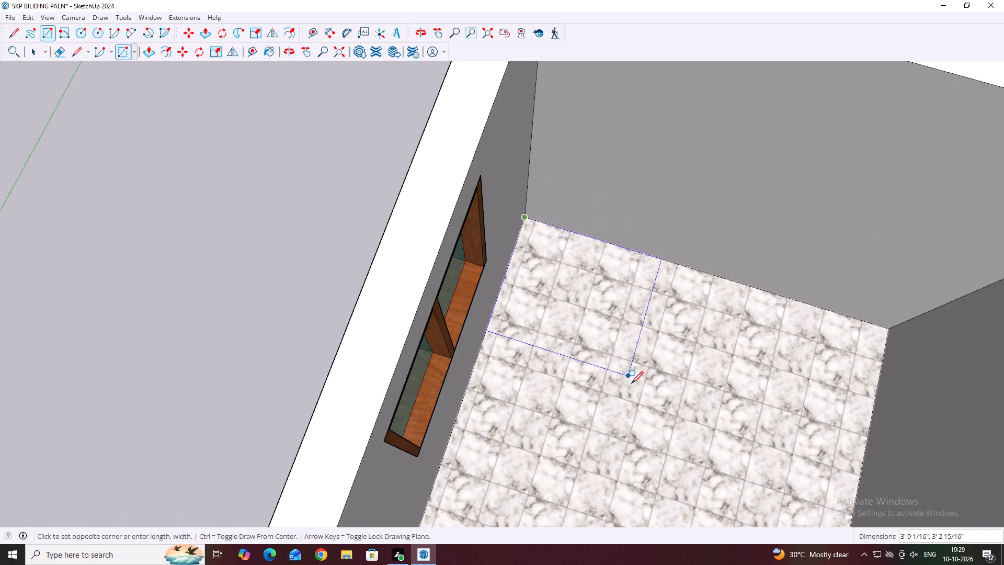
scroll(638, 393, "down", 4)
scroll(642, 456, "up", 1)
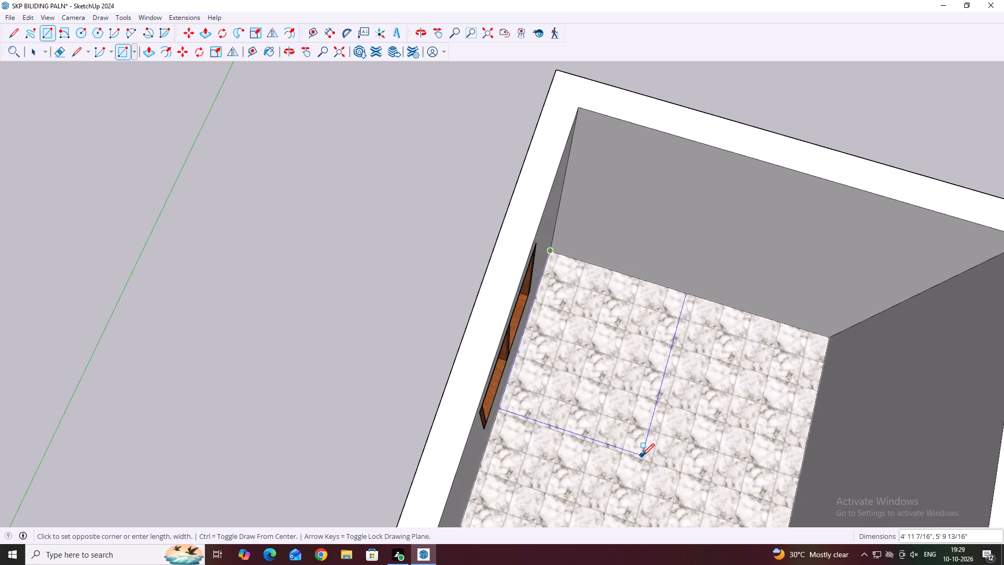
left_click(644, 457)
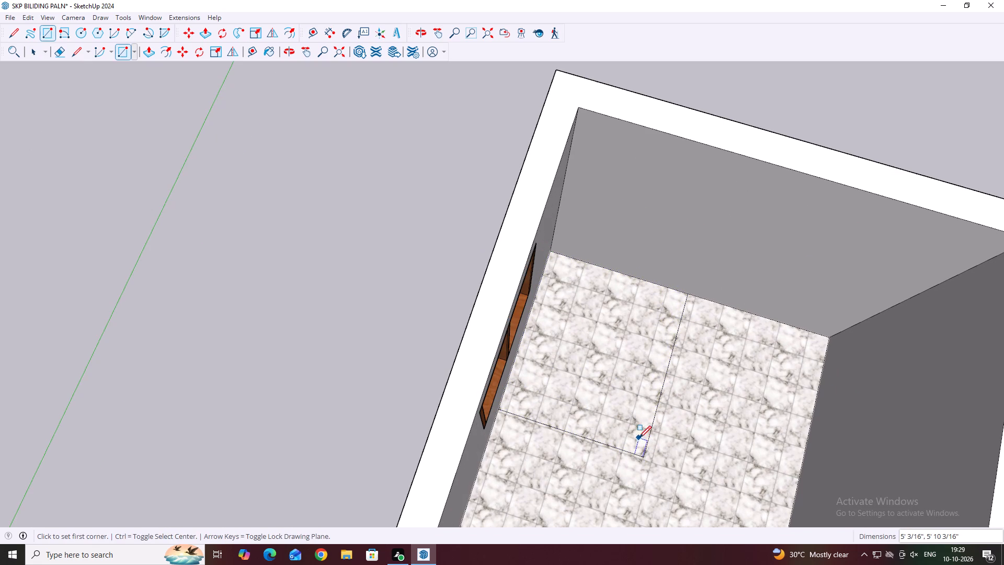
key("space")
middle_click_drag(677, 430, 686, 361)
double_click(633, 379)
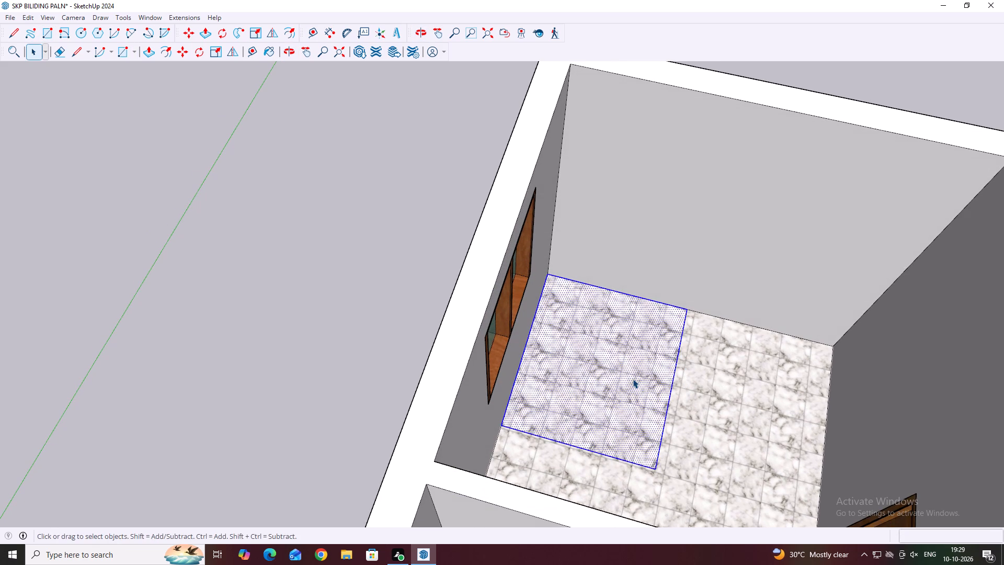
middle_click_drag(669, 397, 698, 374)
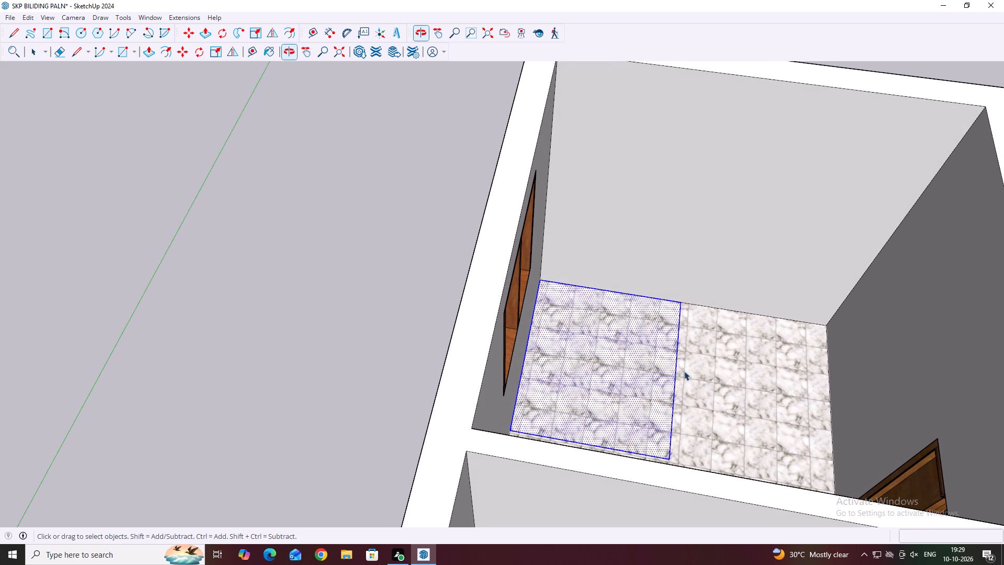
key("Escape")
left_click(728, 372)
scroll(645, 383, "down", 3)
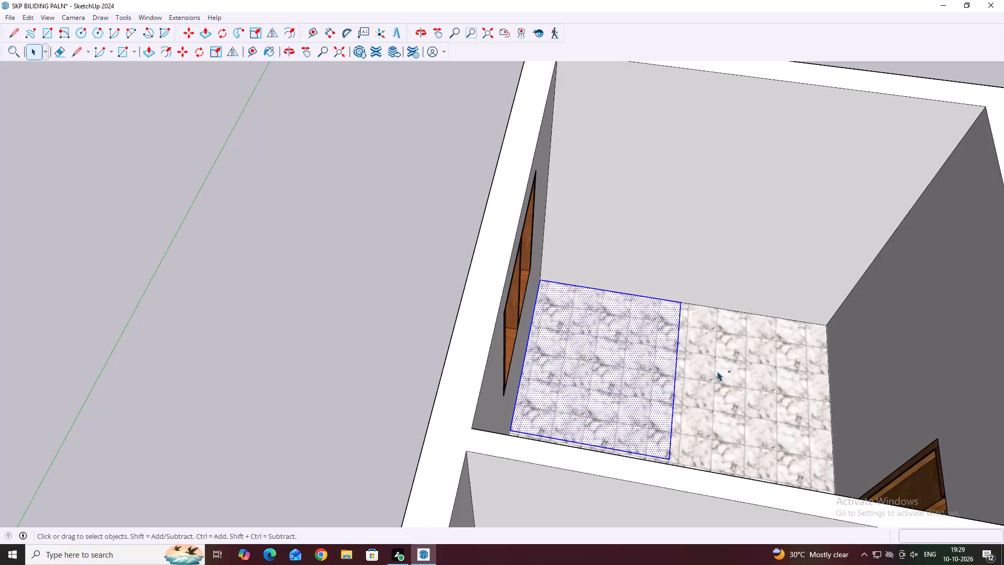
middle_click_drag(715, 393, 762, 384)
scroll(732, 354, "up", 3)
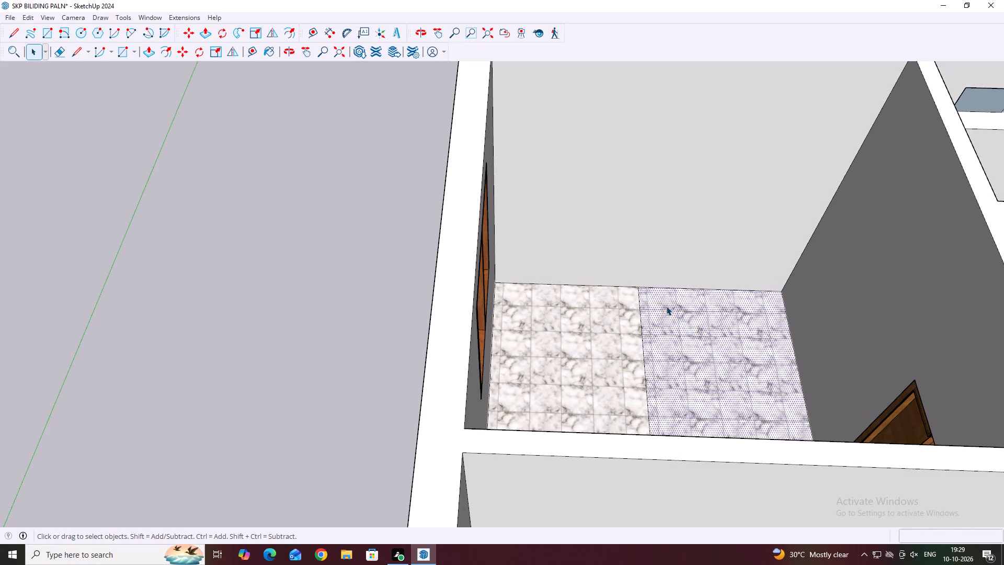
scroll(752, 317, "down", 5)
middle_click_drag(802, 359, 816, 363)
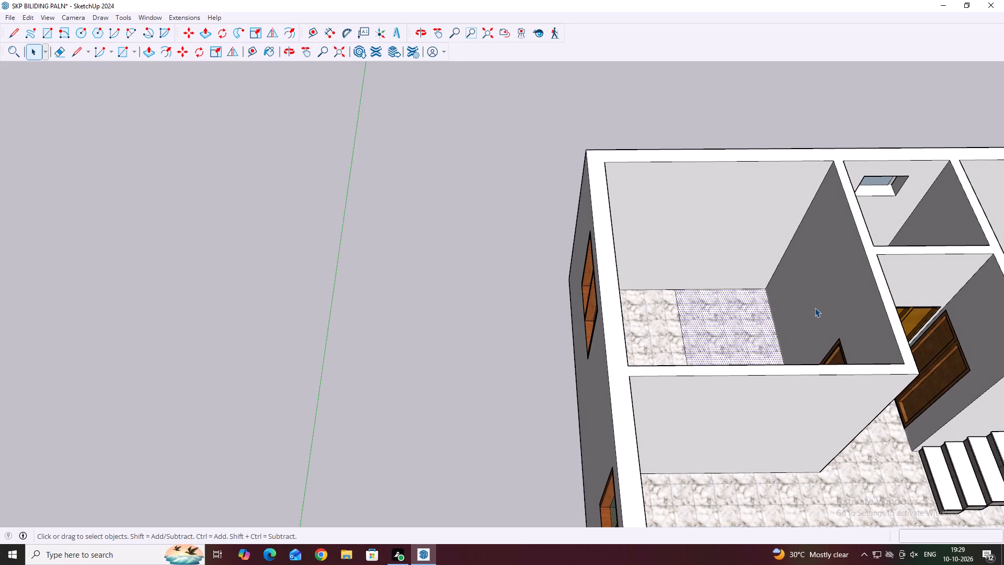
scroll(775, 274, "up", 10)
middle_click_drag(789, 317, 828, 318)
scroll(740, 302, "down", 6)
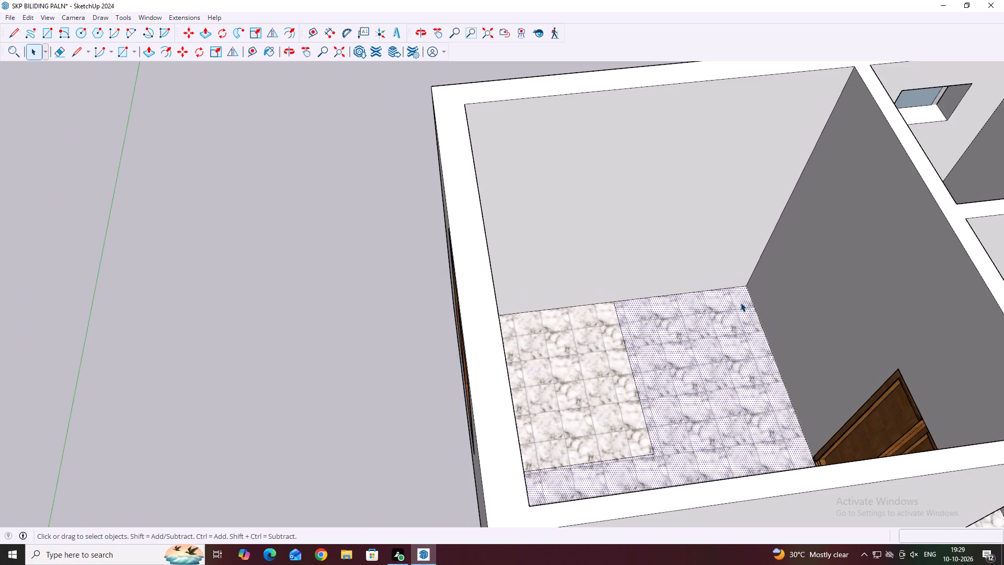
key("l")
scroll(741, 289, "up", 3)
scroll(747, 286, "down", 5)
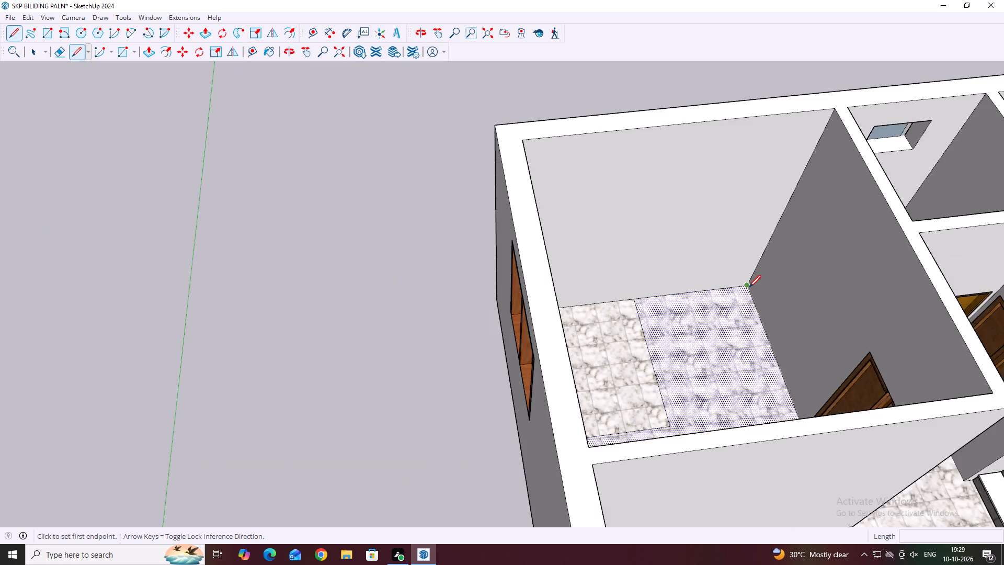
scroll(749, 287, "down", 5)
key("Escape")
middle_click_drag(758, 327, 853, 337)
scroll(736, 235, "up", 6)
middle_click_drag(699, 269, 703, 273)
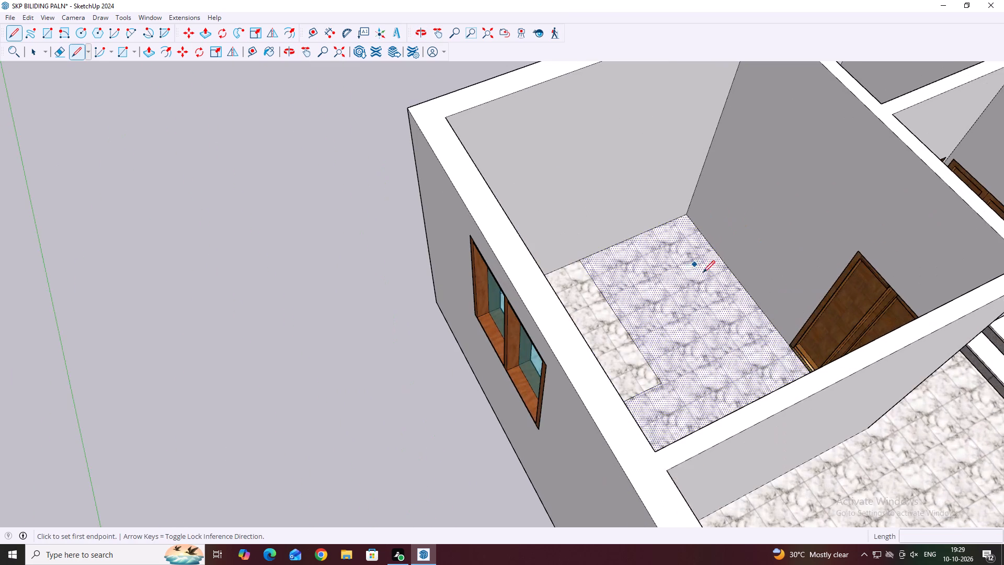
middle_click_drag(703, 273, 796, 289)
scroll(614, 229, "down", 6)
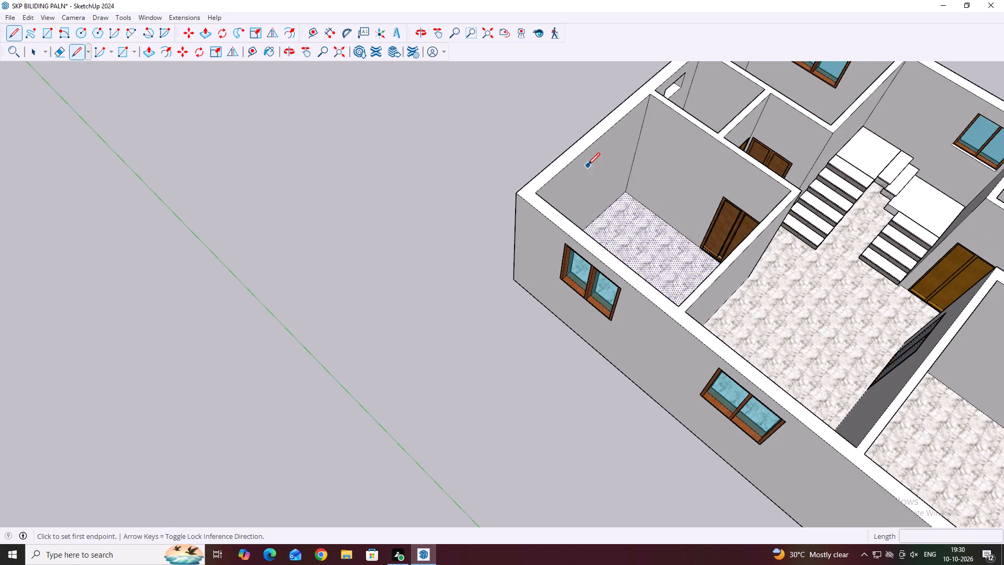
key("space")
Draw a rectangle 6' high and 5' wide on the room's door wall, starting at the back floor corner.
scroll(636, 179, "up", 4)
middle_click_drag(659, 203, 690, 211)
key("r")
key("r")
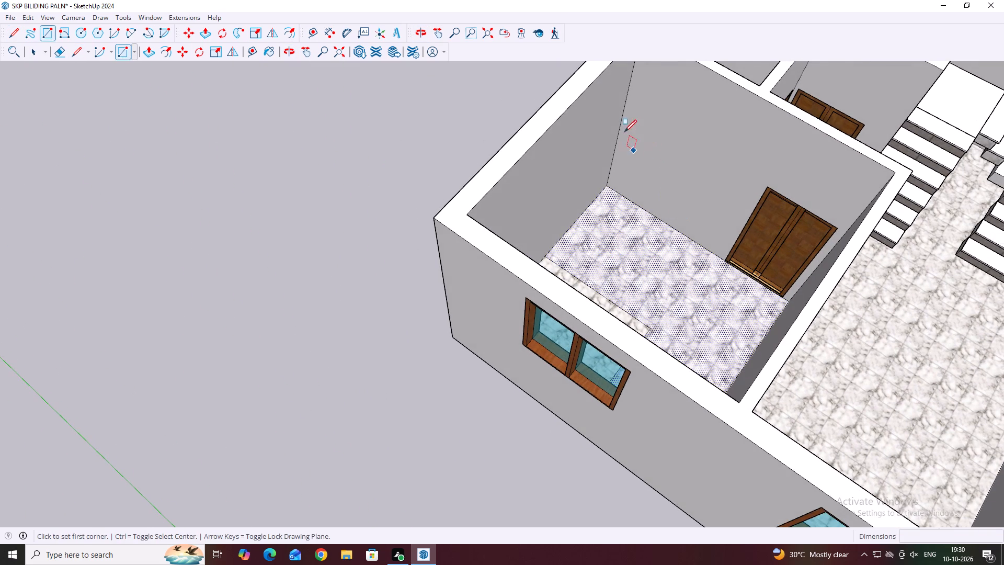
scroll(622, 120, "up", 2)
left_click(605, 200)
scroll(616, 160, "down", 4)
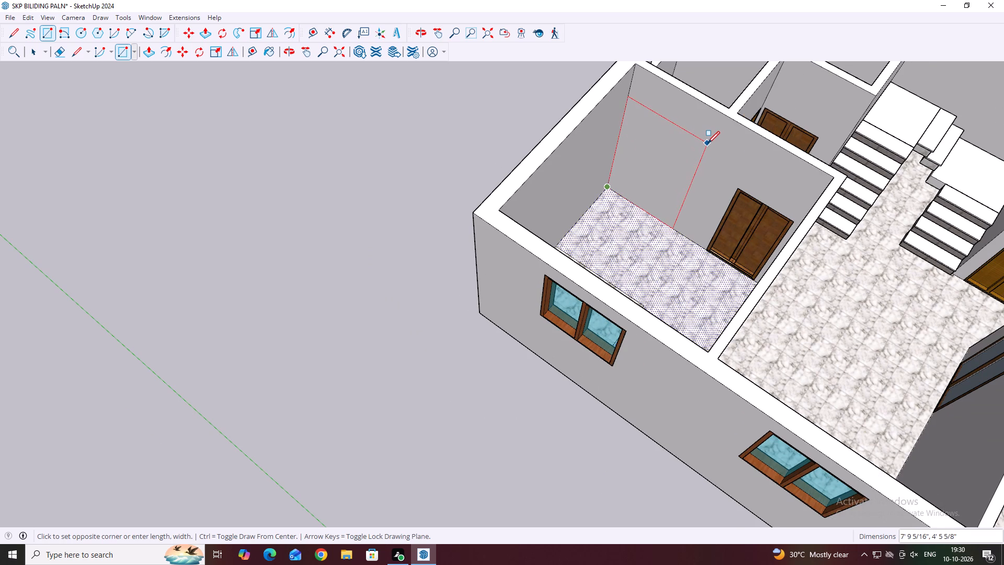
key("6")
key("comma")
key("BackSpace")
key("apostrophe")
key("comma")
type("5'")
key("Return")
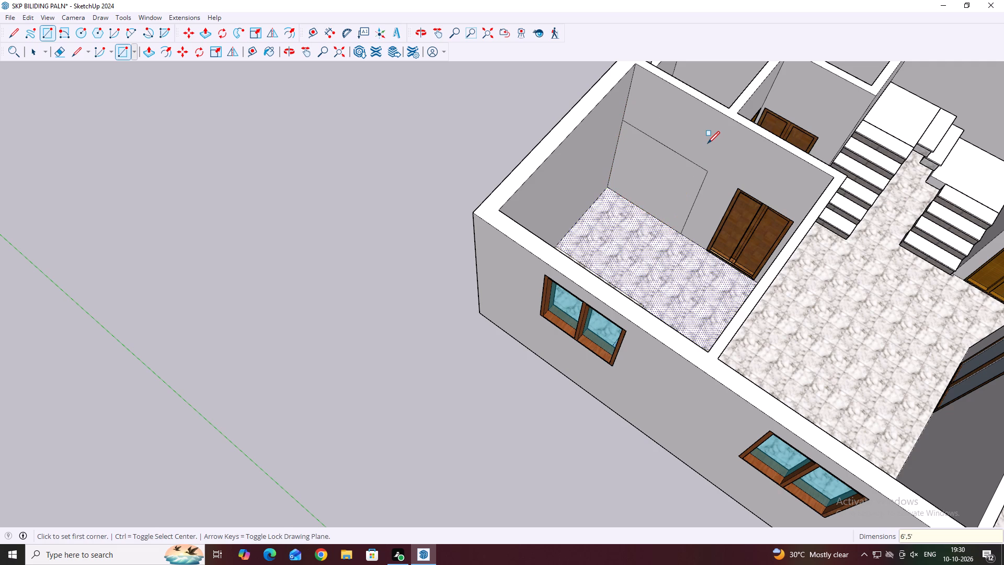
middle_click_drag(710, 194, 722, 175)
key("space")
Dimension the vertical edge of the wall rectangle on the side facing the door.
scroll(695, 171, "up", 4)
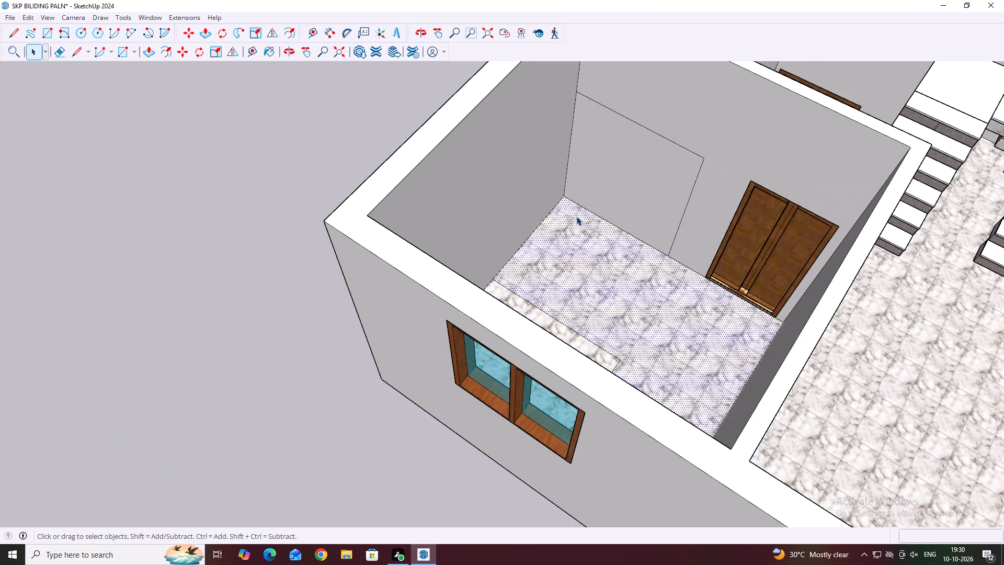
middle_click_drag(568, 222, 600, 208)
left_click(324, 31)
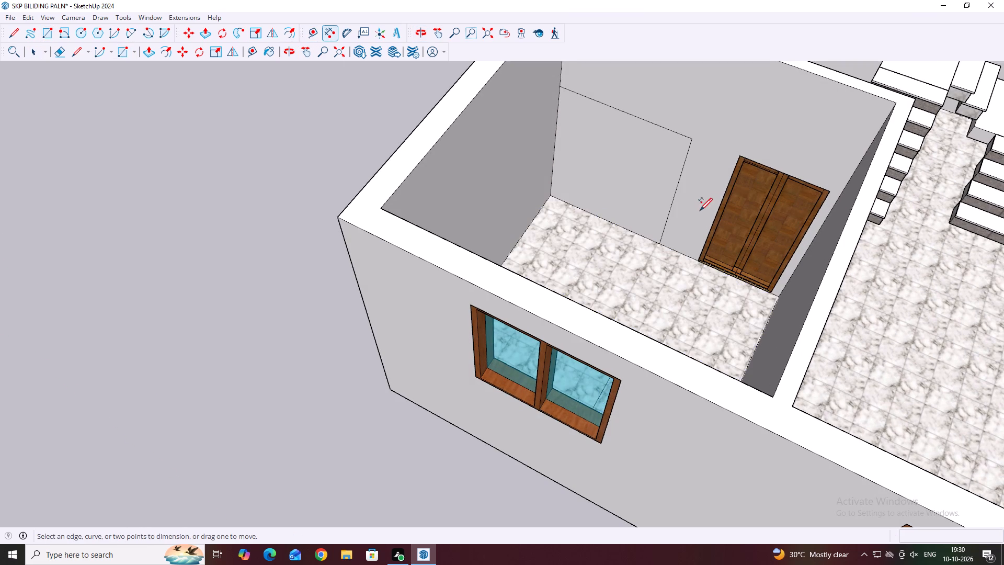
scroll(700, 209, "up", 2)
left_click(673, 183)
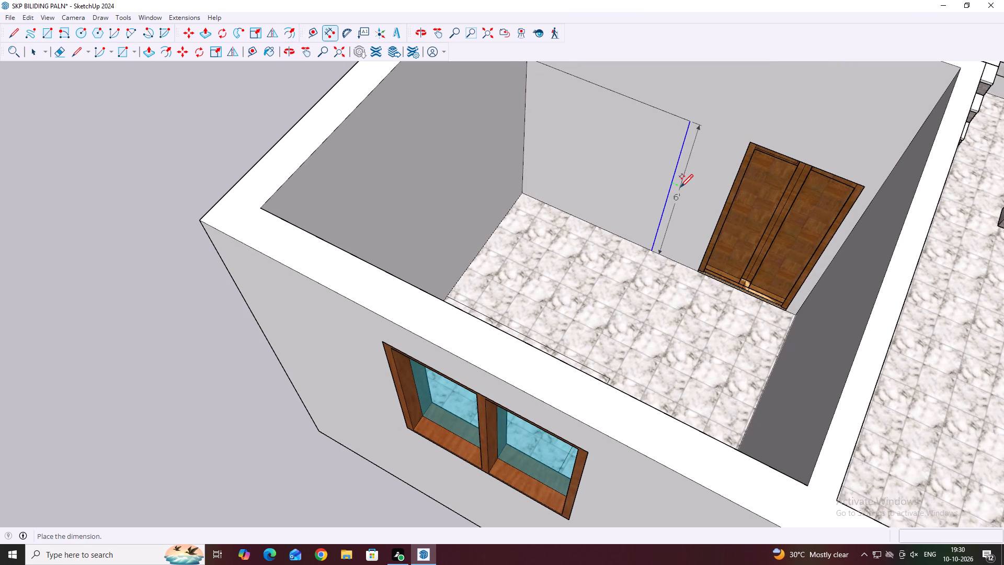
left_click(680, 186)
key("space")
Make the wall rectangle's face and edges a group, and open that group for editing.
scroll(609, 190, "up", 3)
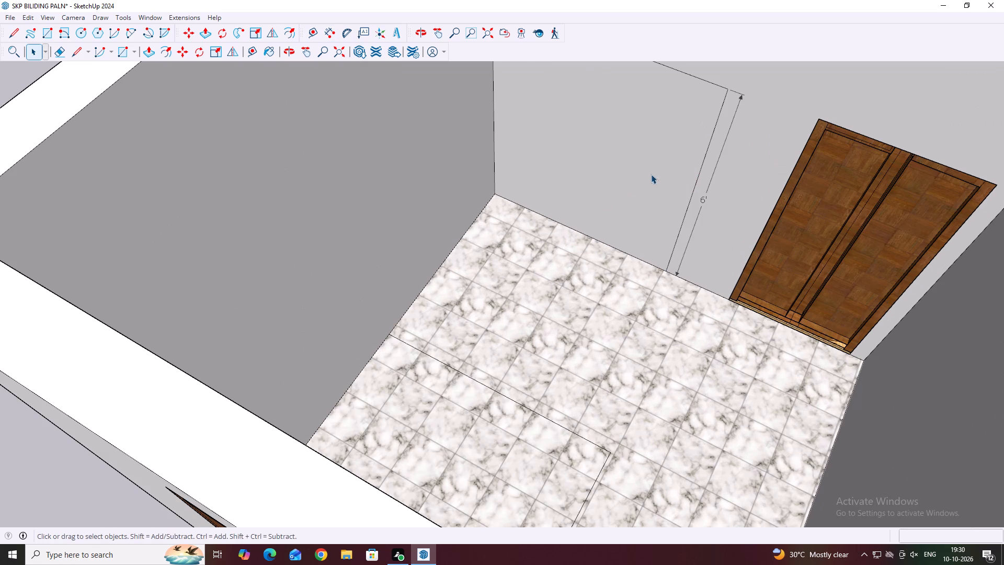
left_click(651, 174)
double_click(666, 169)
right_click(666, 169)
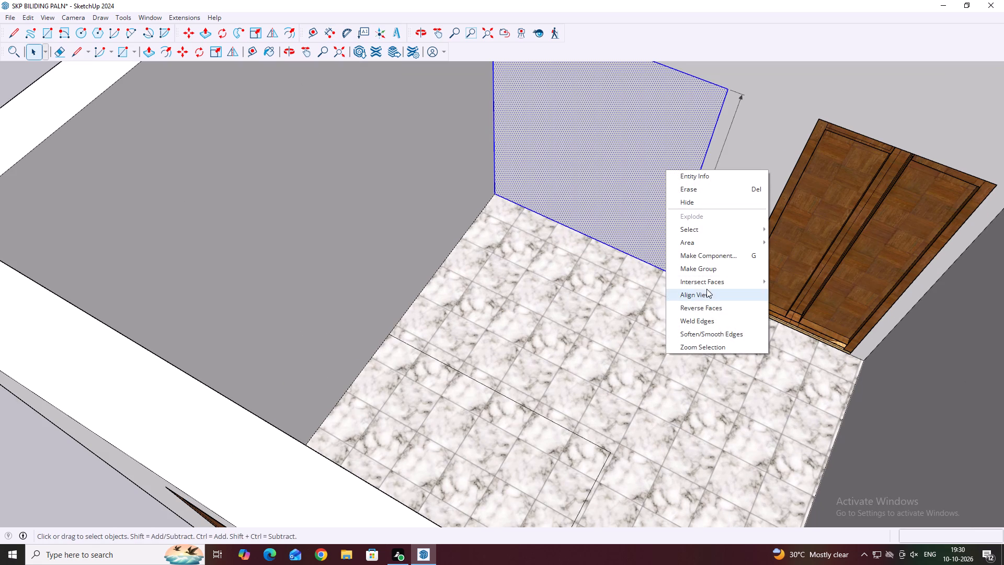
left_click(715, 272)
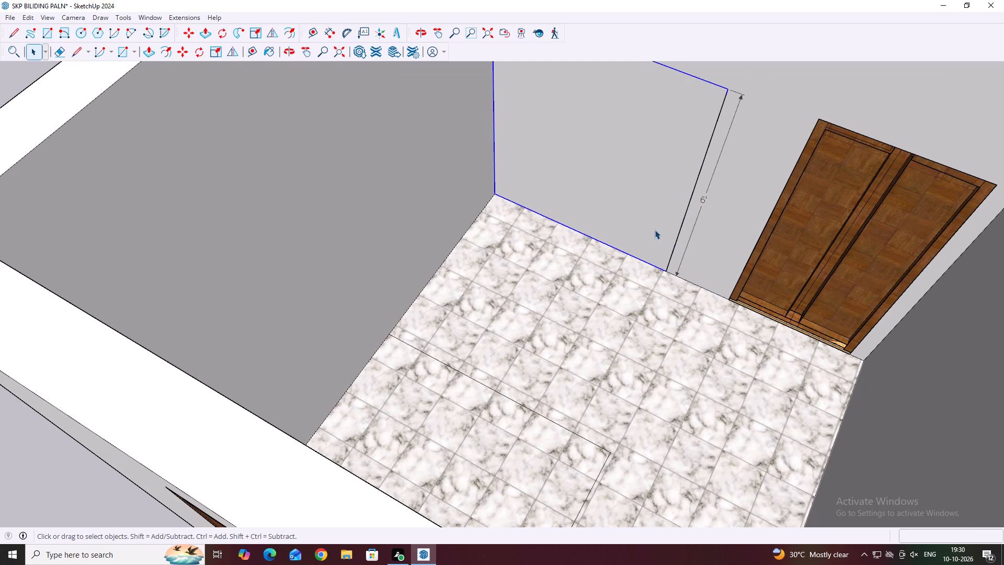
triple_click(655, 230)
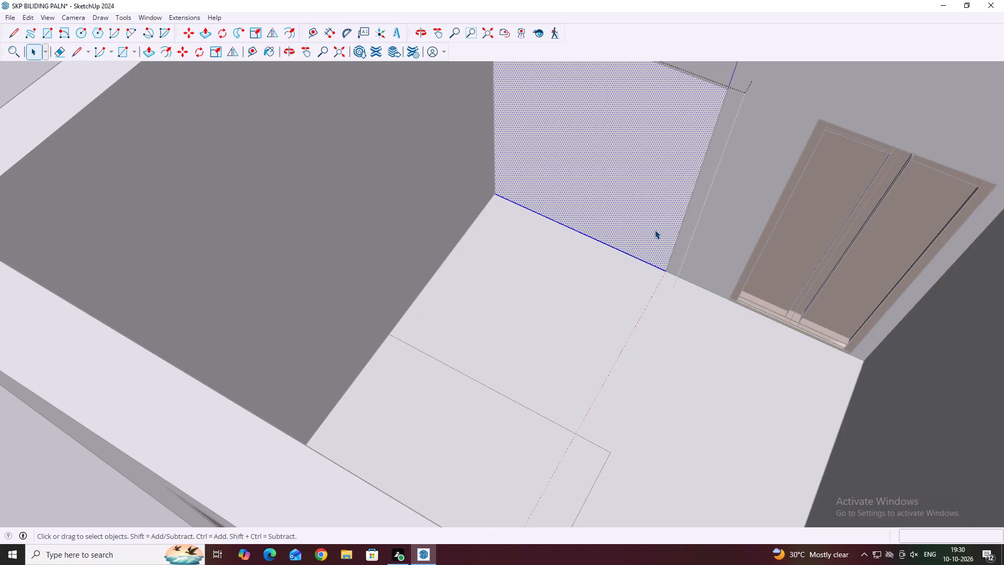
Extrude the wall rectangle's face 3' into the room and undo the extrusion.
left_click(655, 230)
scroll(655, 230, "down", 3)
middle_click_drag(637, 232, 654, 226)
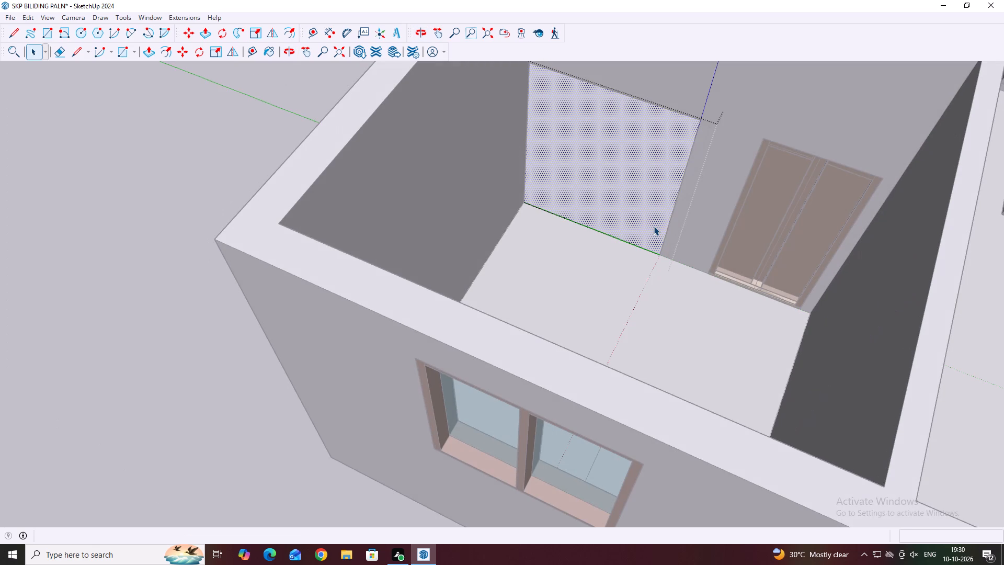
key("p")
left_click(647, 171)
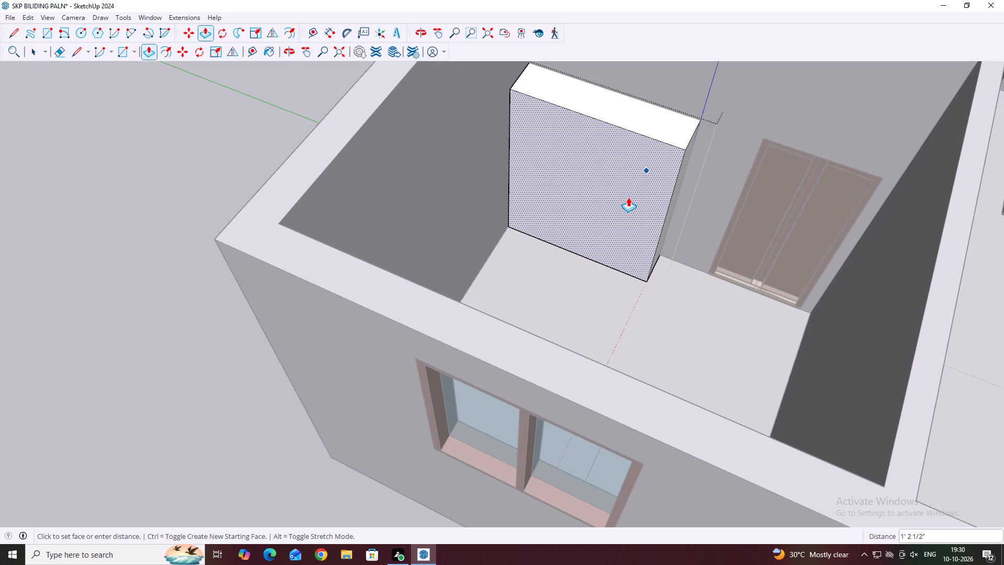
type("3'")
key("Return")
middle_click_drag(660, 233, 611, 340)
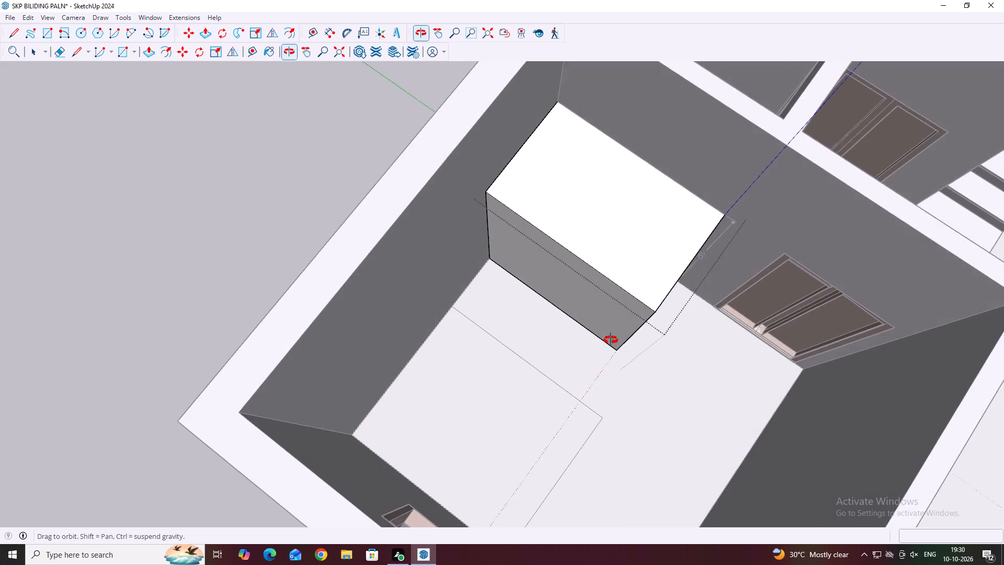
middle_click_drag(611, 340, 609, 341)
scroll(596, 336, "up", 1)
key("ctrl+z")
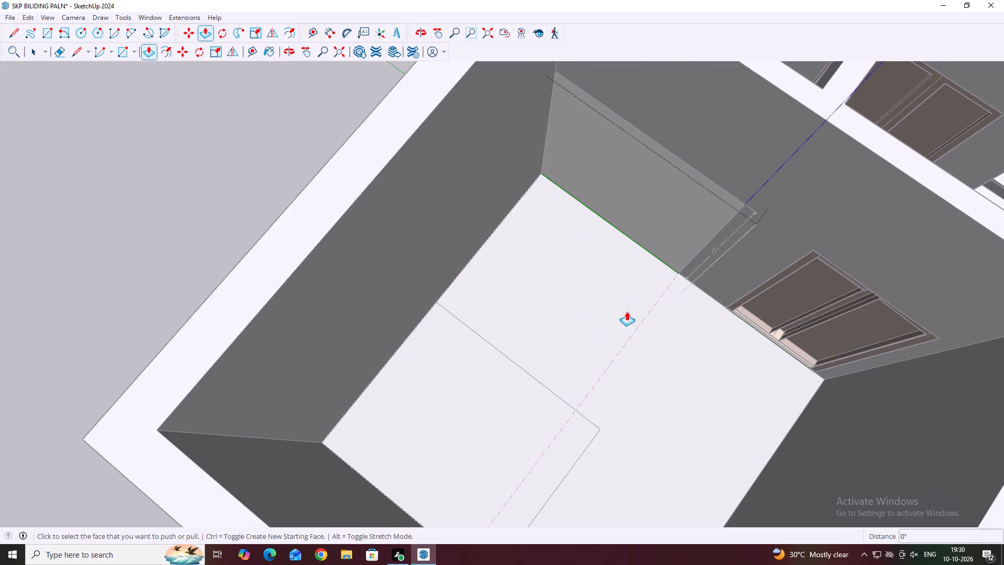
Extrude the wall rectangle's face 2' out from the door wall into the room.
left_click(697, 220)
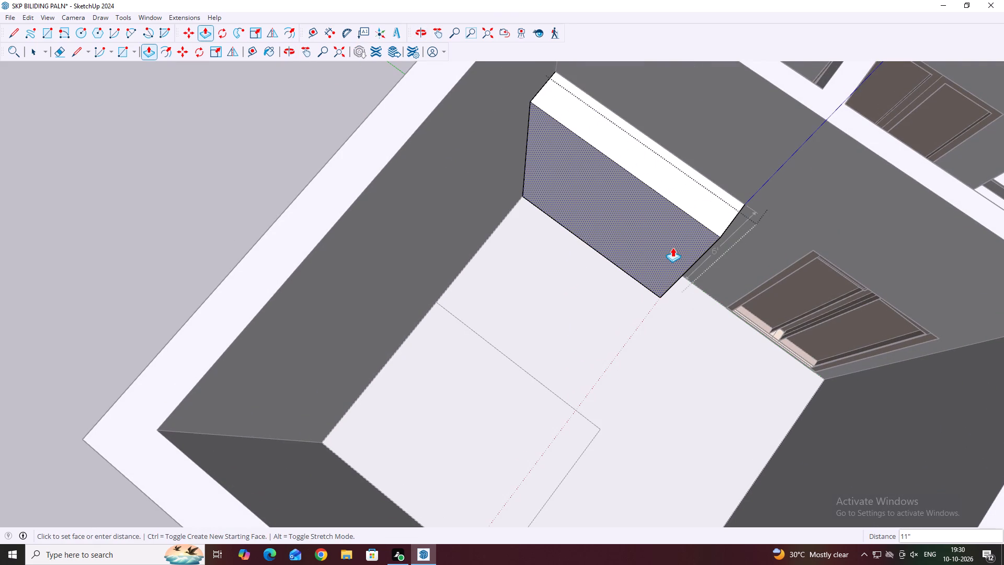
type("2'")
key("Return")
middle_click_drag(657, 281, 694, 245)
scroll(643, 244, "up", 3)
middle_click_drag(621, 243, 671, 200)
scroll(637, 213, "down", 4)
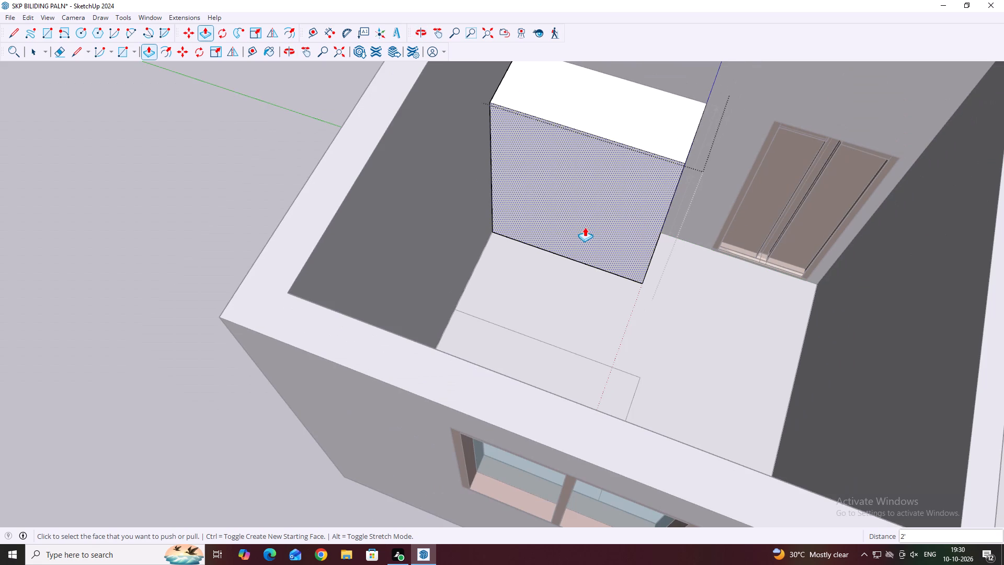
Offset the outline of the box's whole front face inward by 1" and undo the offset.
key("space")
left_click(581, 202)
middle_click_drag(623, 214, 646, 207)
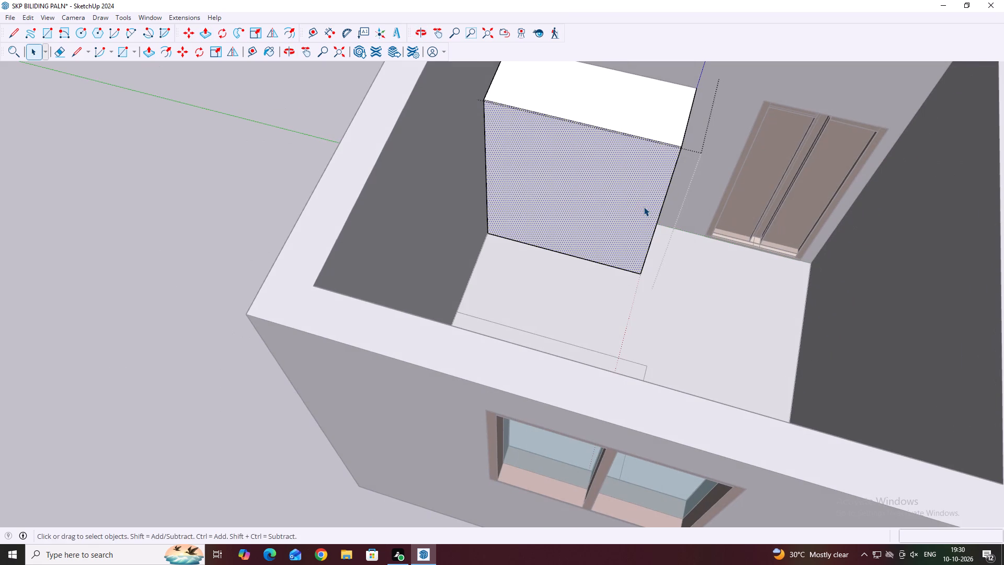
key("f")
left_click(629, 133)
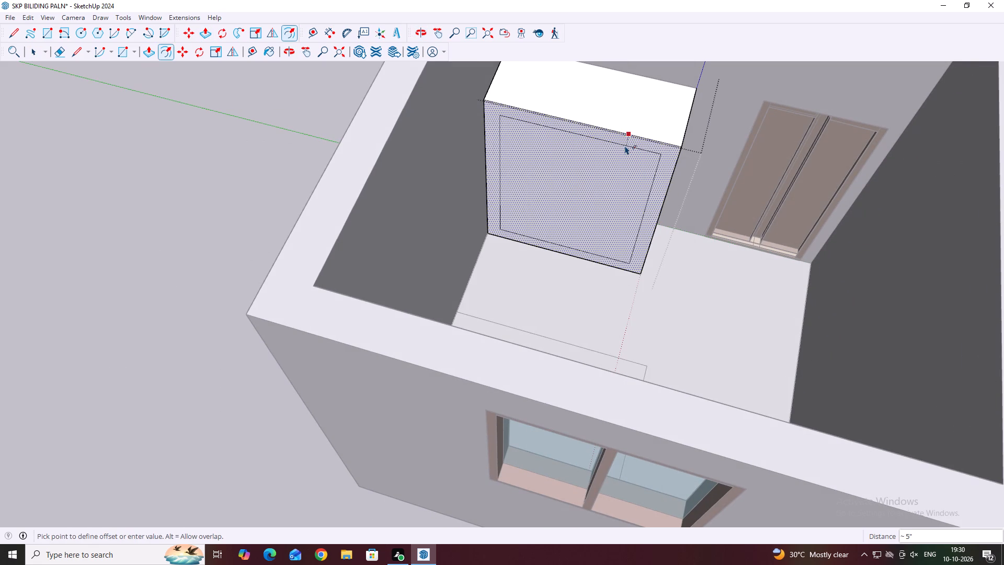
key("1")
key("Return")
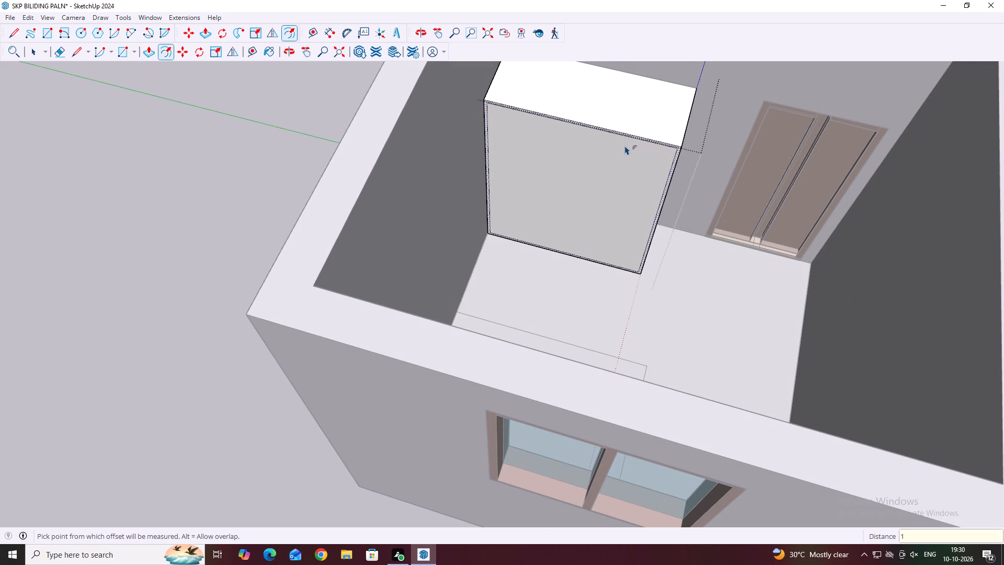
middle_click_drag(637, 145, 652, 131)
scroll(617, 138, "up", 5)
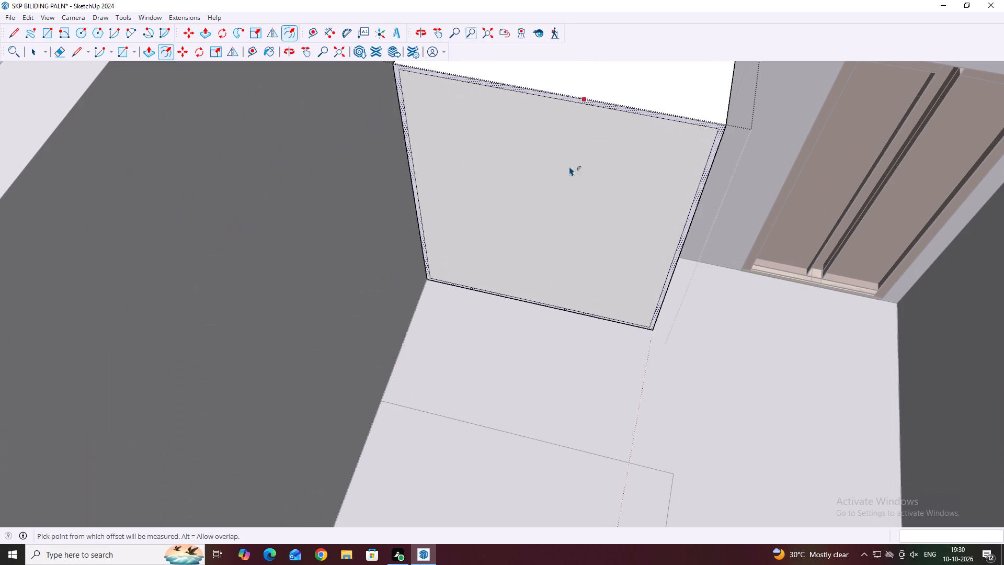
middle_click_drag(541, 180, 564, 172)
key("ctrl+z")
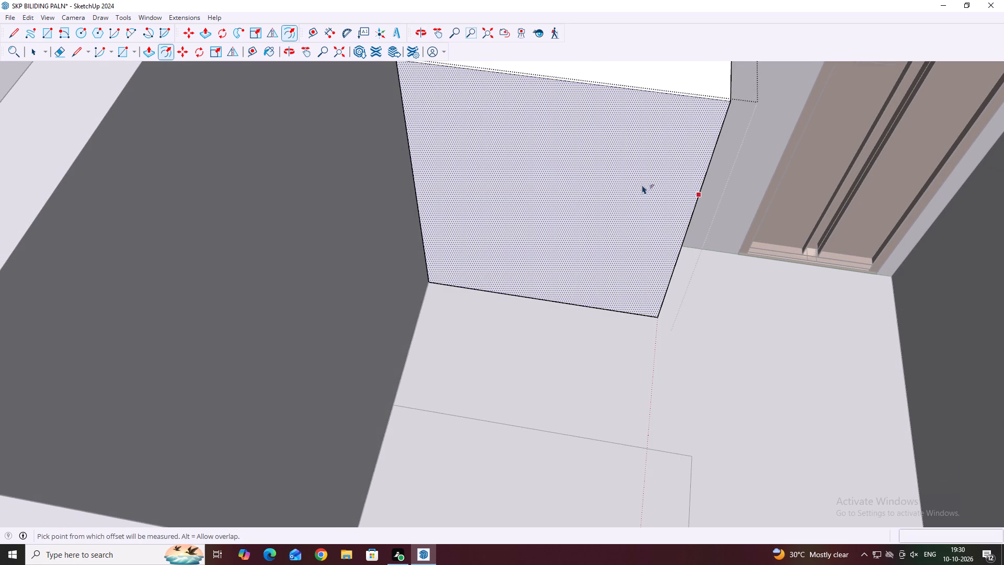
Split the box's front face in two with a vertical line from the top edge's midpoint to the bottom edge.
key("l")
scroll(598, 103, "down", 4)
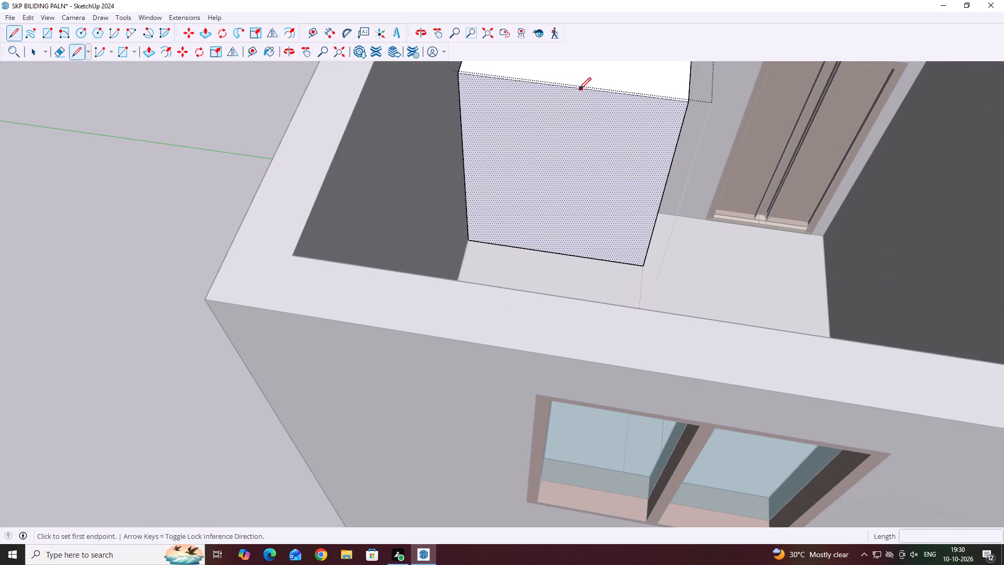
left_click(571, 87)
scroll(559, 206, "up", 3)
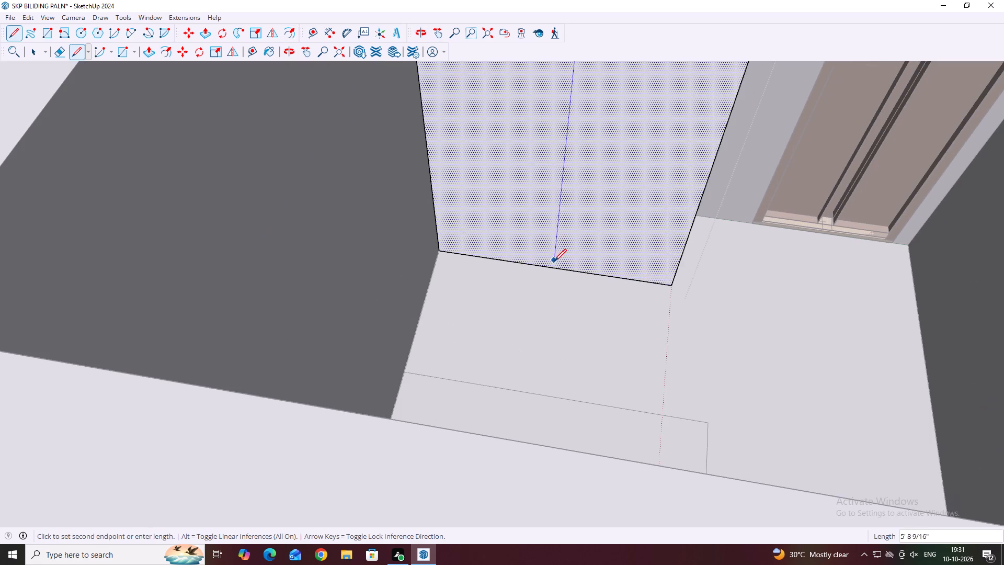
left_click(555, 266)
key("space")
scroll(569, 249, "down", 7)
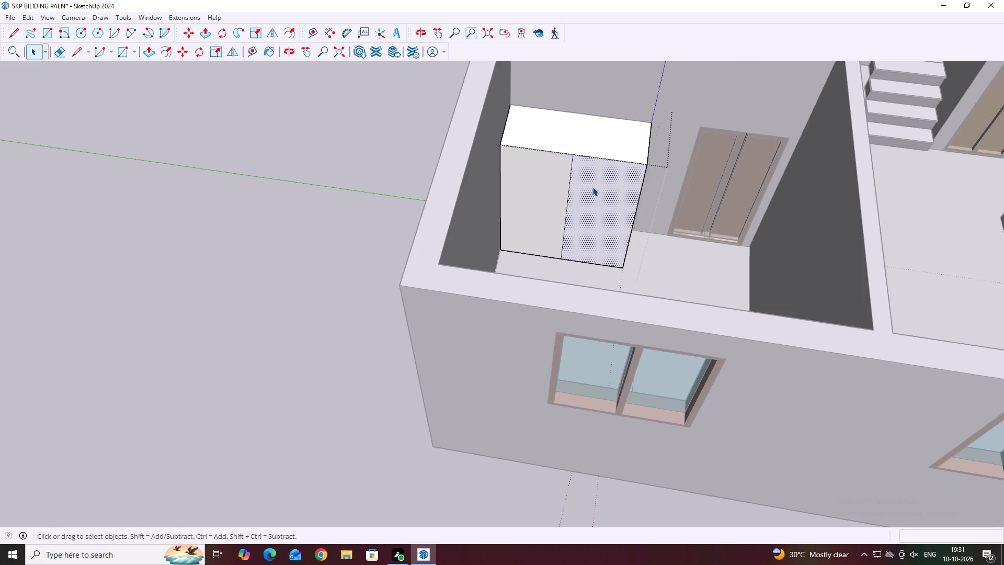
Offset the outline of the front half nearer the door inward by 1".
key("f")
scroll(609, 161, "up", 4)
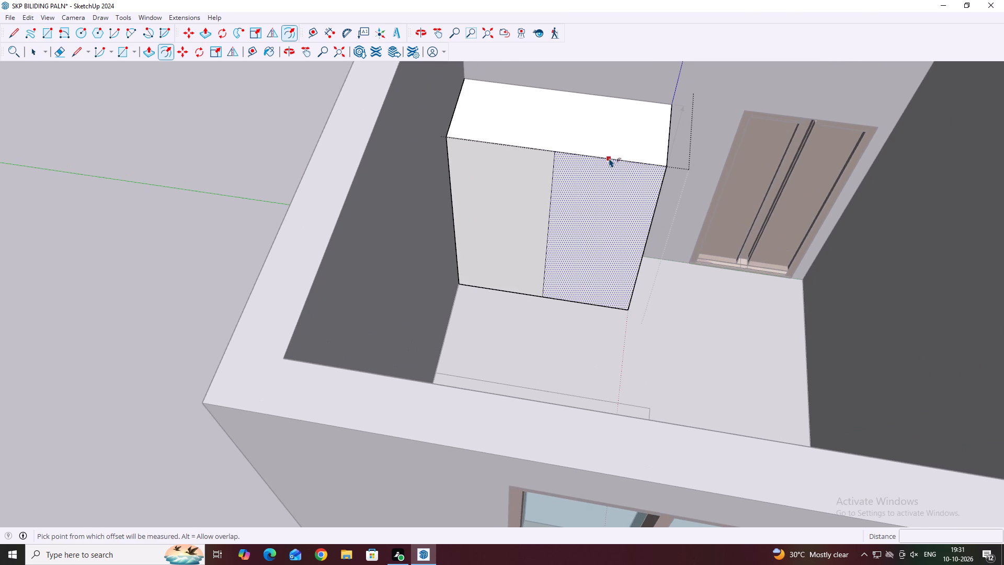
left_click(609, 158)
key("1")
key("Return")
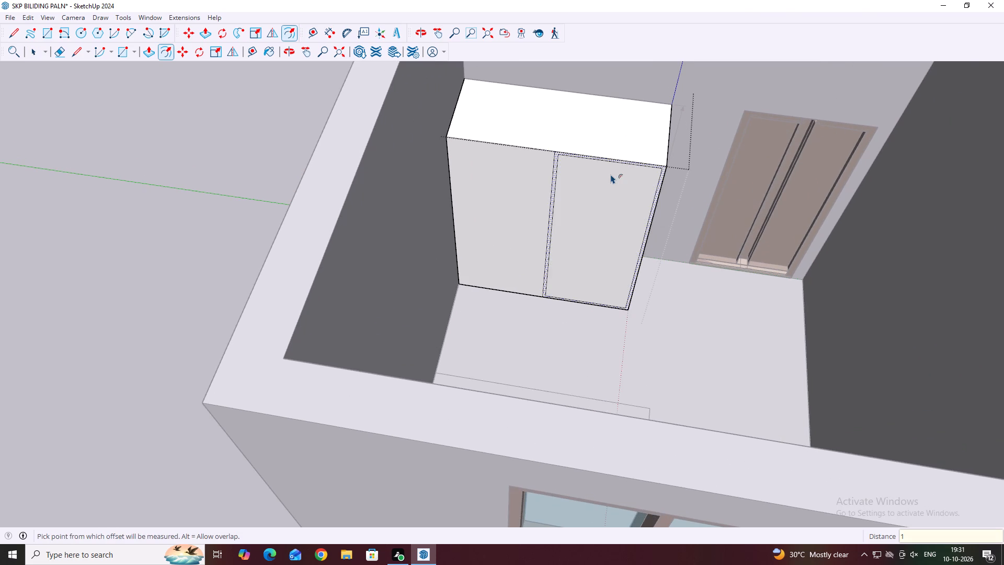
scroll(552, 173, "up", 2)
key("Escape")
key("space")
Offset the outline of the front half beside the side wall inward by 1".
left_click(522, 154)
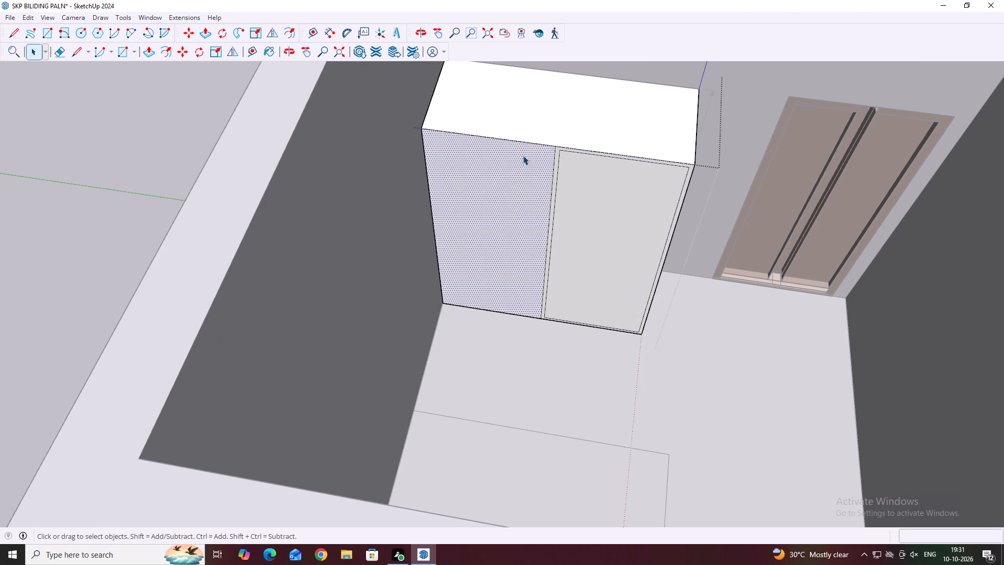
key("f")
left_click(522, 142)
scroll(519, 171, "up", 2)
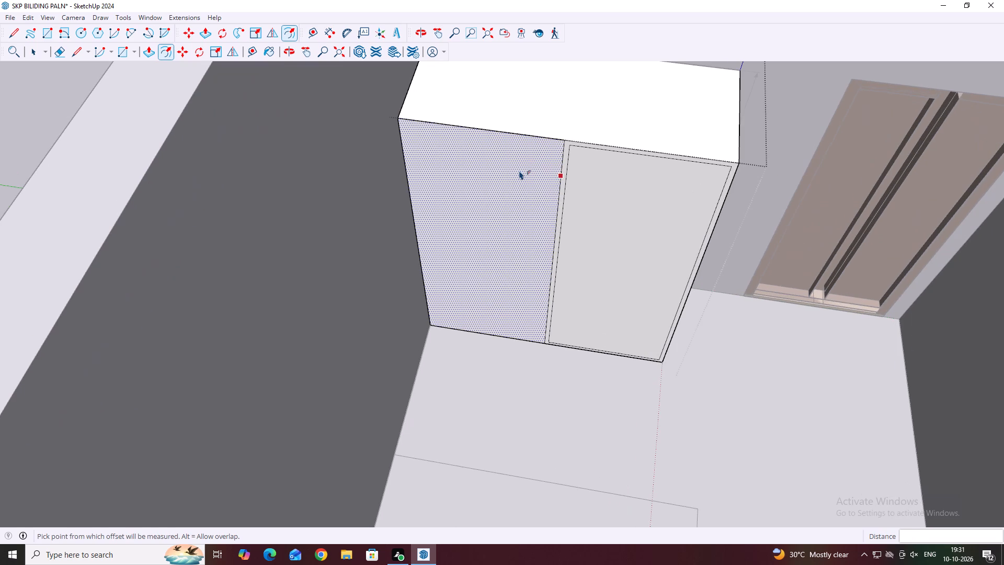
left_click(560, 184)
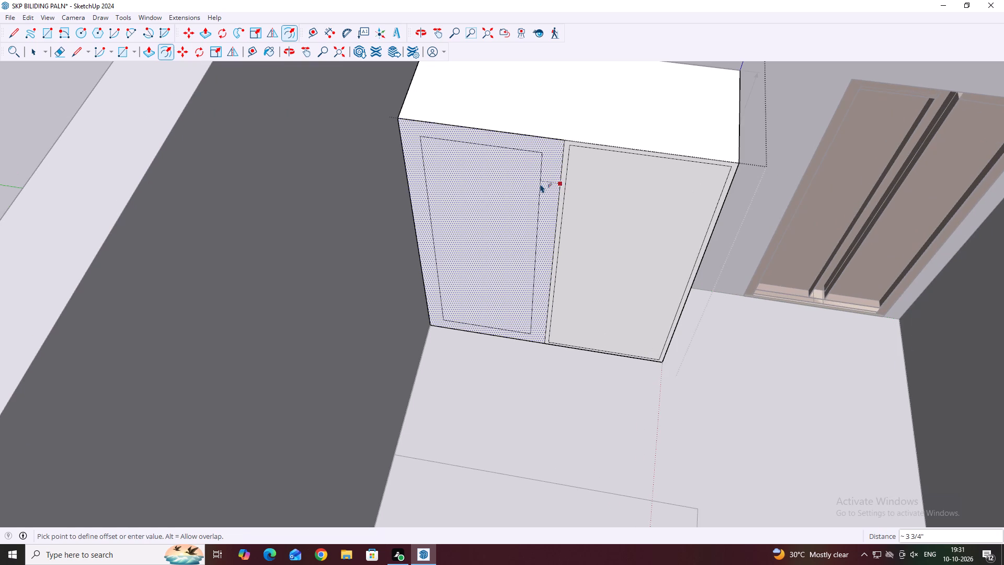
key("1")
key("Return")
key("space")
scroll(546, 198, "up", 4)
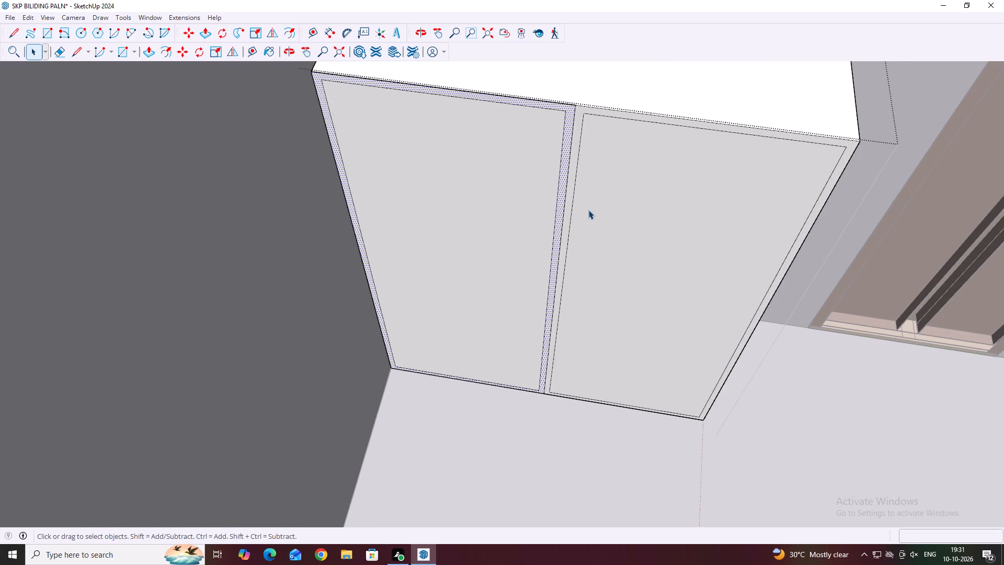
Push the inner panel of the front half nearer the door 1' 11" into the box.
left_click(563, 200)
left_click(565, 204)
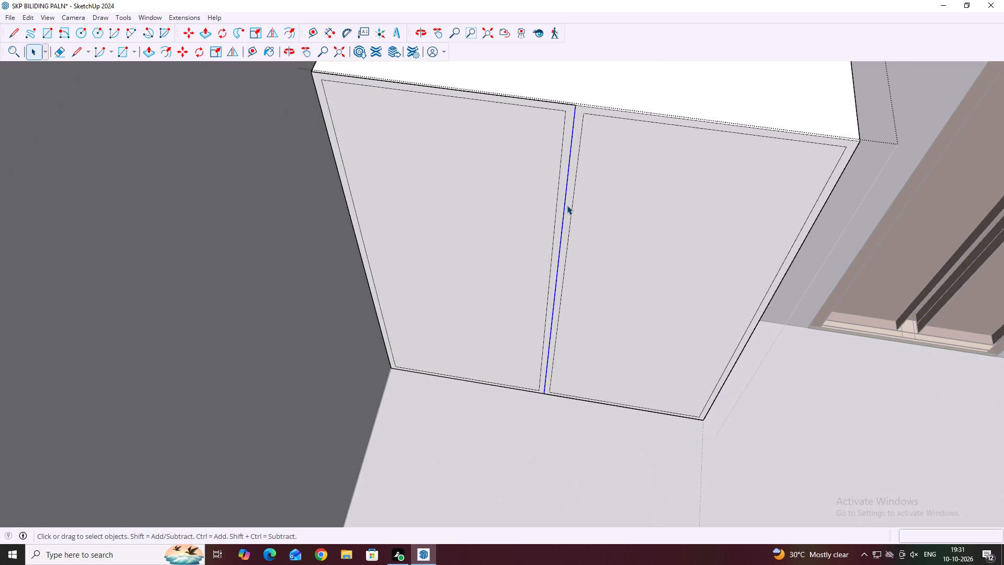
scroll(578, 209, "down", 4)
scroll(686, 167, "up", 2)
middle_click_drag(690, 189, 700, 165)
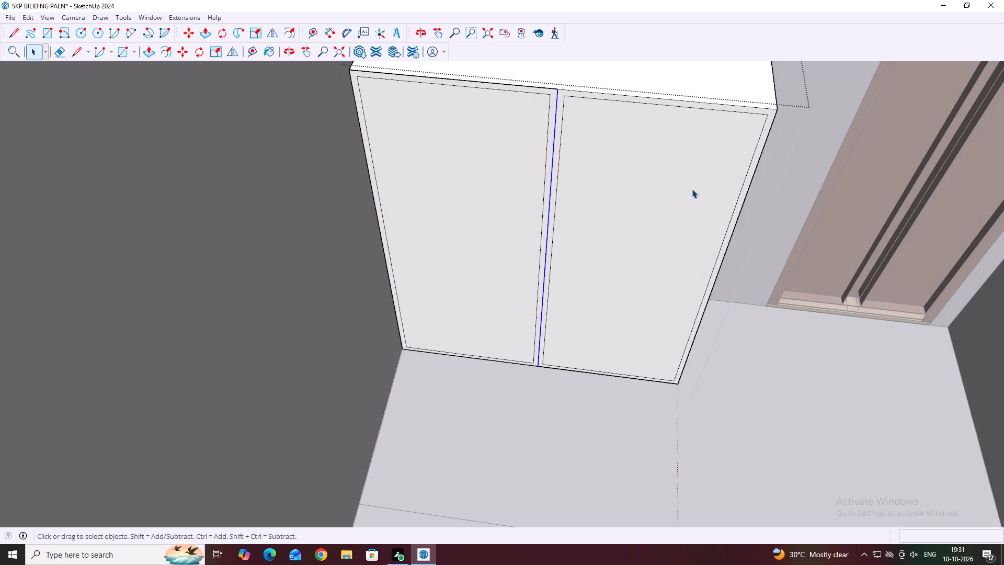
left_click(692, 189)
key("p")
left_click(681, 190)
scroll(683, 177, "down", 2)
scroll(683, 177, "up", 2)
scroll(681, 160, "down", 3)
middle_click_drag(681, 150, 686, 118)
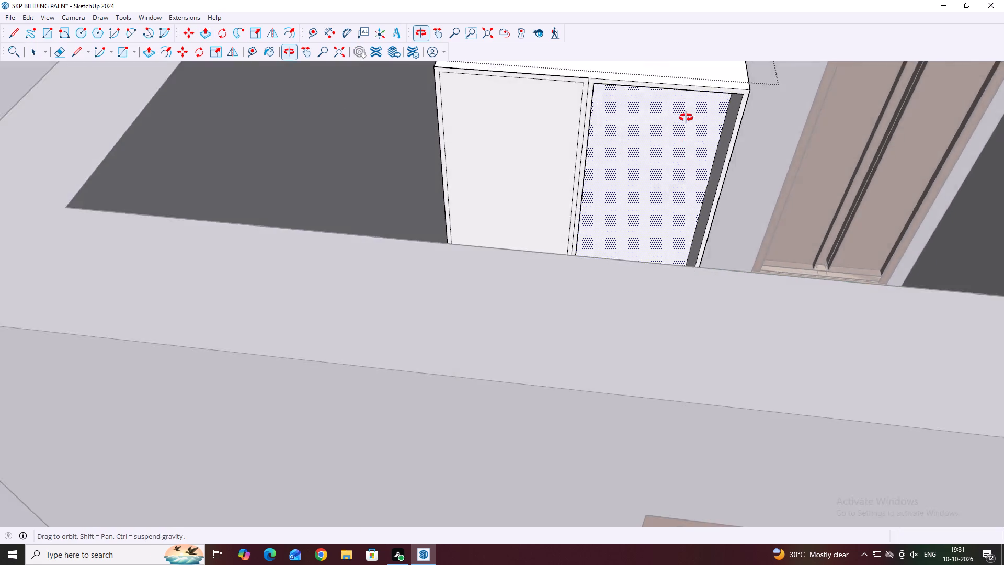
middle_click_drag(686, 118, 684, 109)
scroll(680, 131, "down", 11)
middle_click_drag(690, 111, 576, 161)
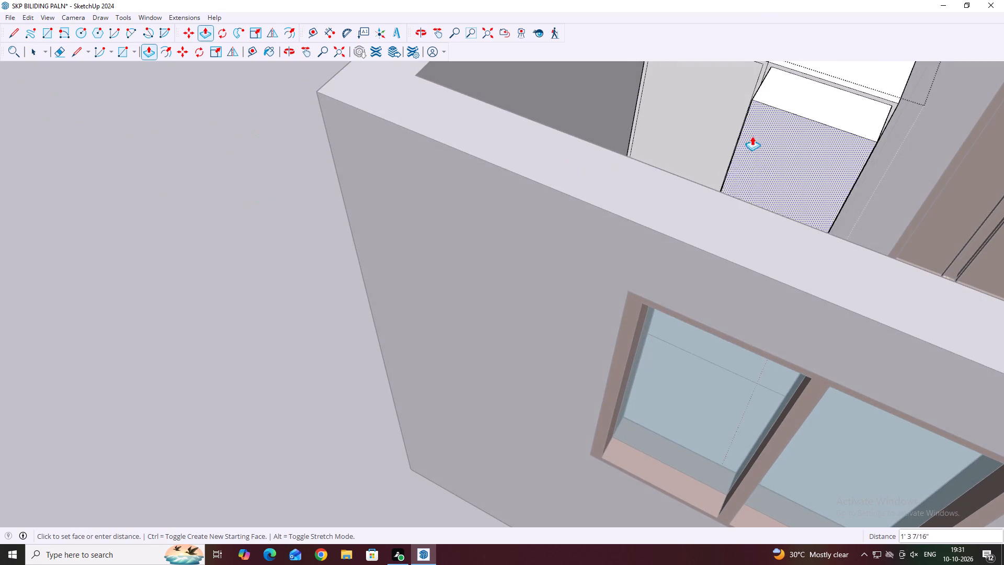
scroll(760, 128, "up", 3)
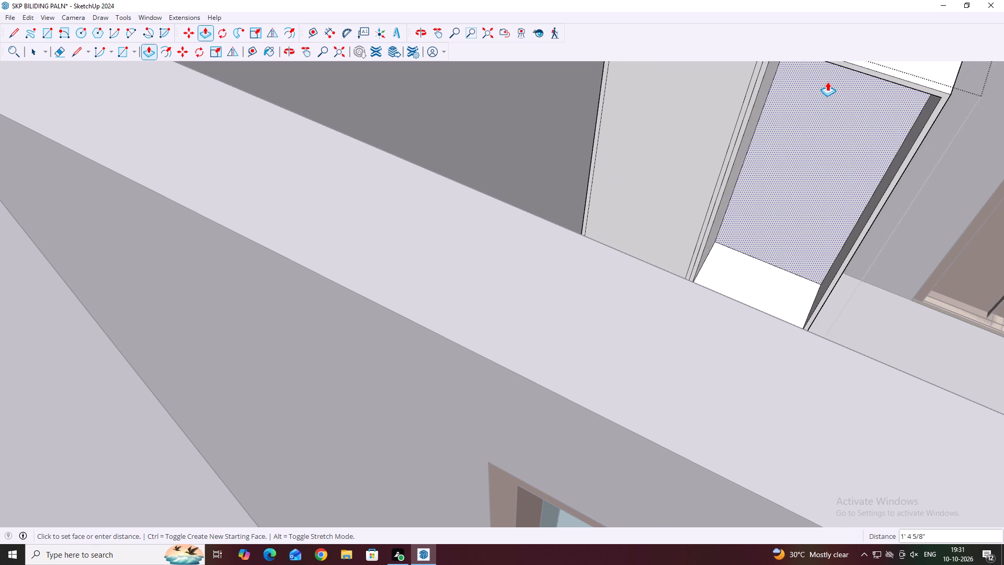
type("1'")
type("11")
key("Return")
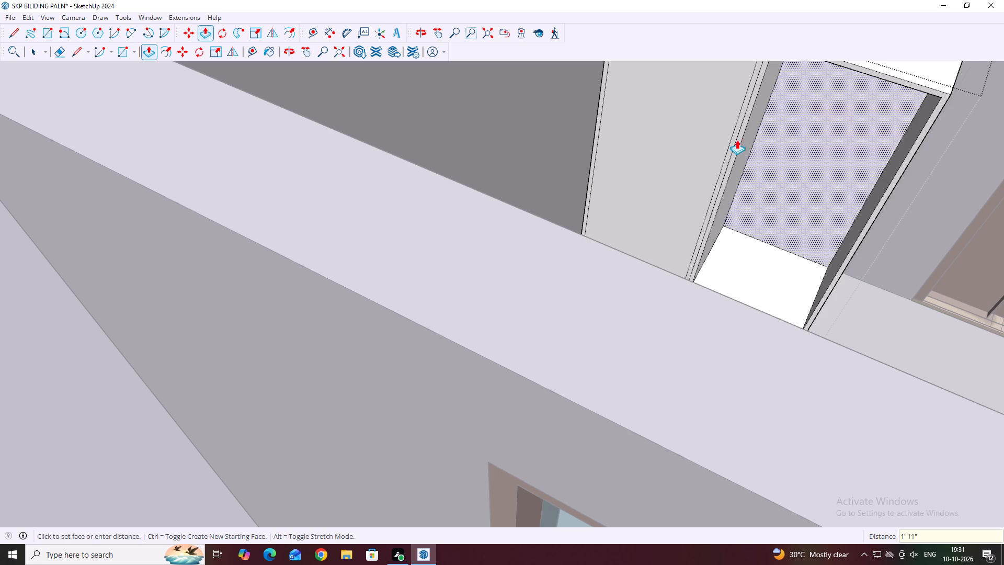
Repeat the 1' 11" recess on the inner panel of the other front half.
double_click(685, 145)
scroll(711, 184, "down", 6)
key("Escape")
key("space")
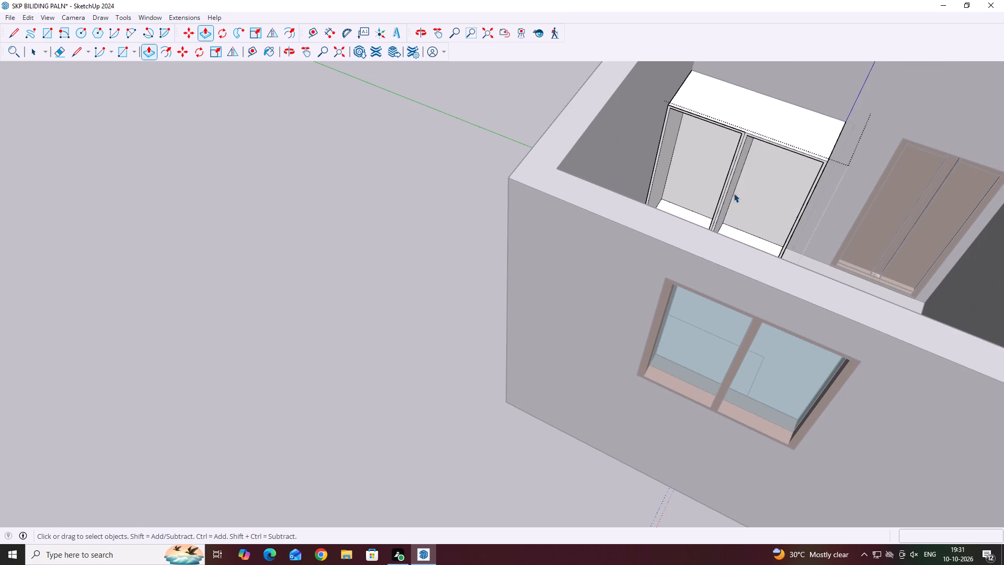
Delete the vertical centre line on the divider between the two recessed compartments.
scroll(725, 187, "up", 8)
left_click(732, 193)
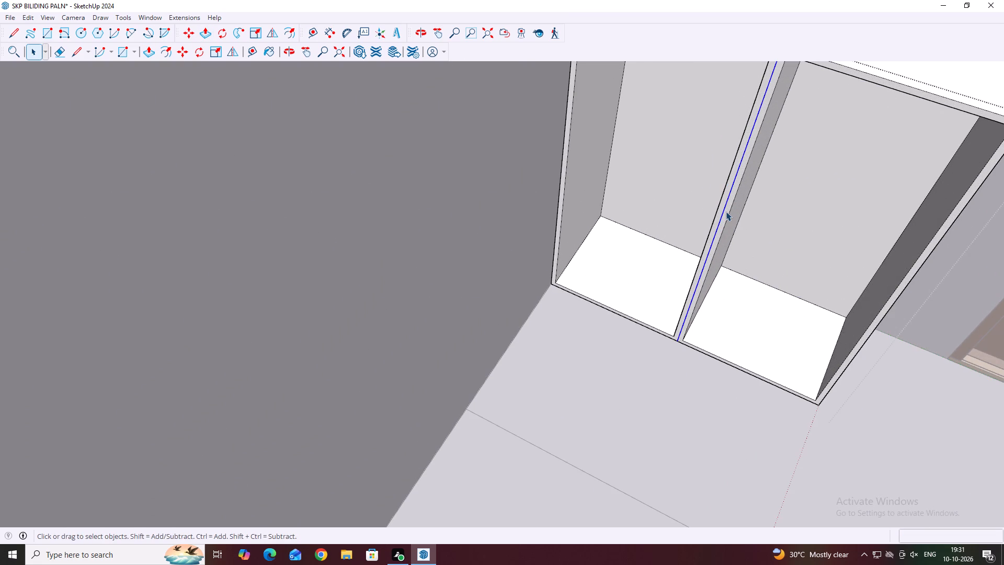
key("Delete")
Examine the box's open compartments, divider and front frame from several angles.
scroll(715, 247, "down", 5)
middle_click_drag(676, 269, 729, 289)
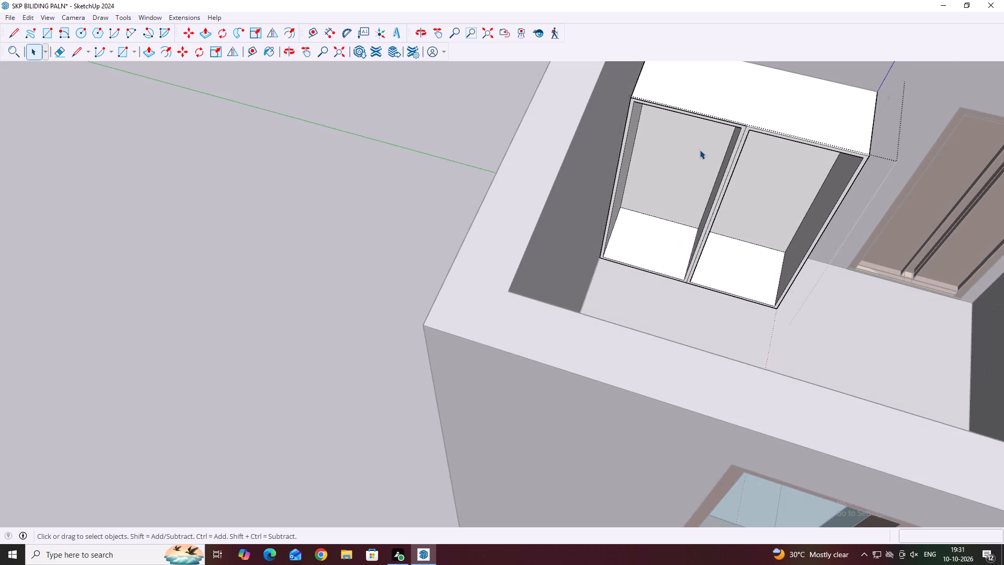
scroll(676, 113, "up", 6)
middle_click_drag(659, 170, 660, 103)
scroll(660, 107, "up", 1)
scroll(629, 167, "down", 12)
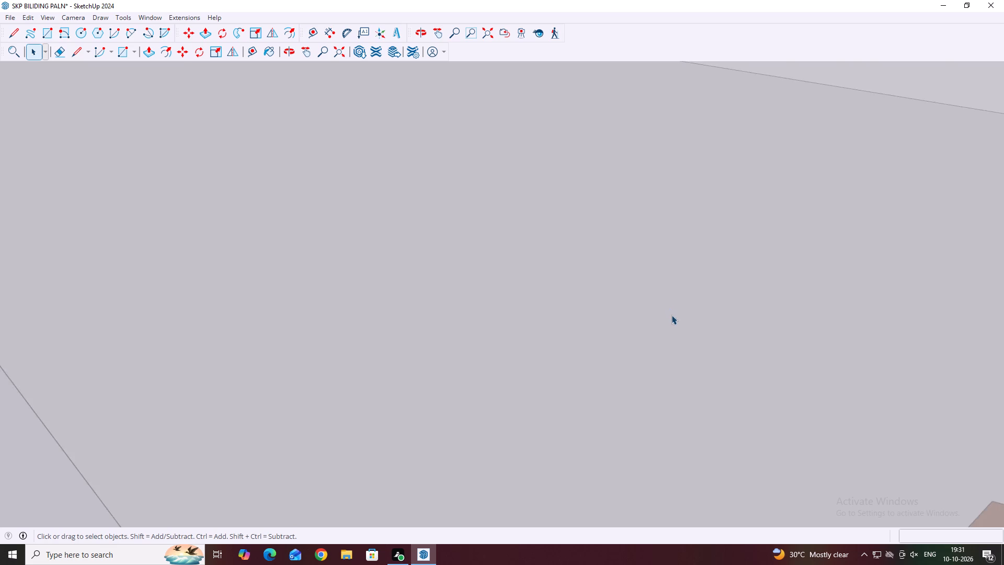
scroll(671, 315, "down", 9)
middle_click_drag(758, 164, 726, 253)
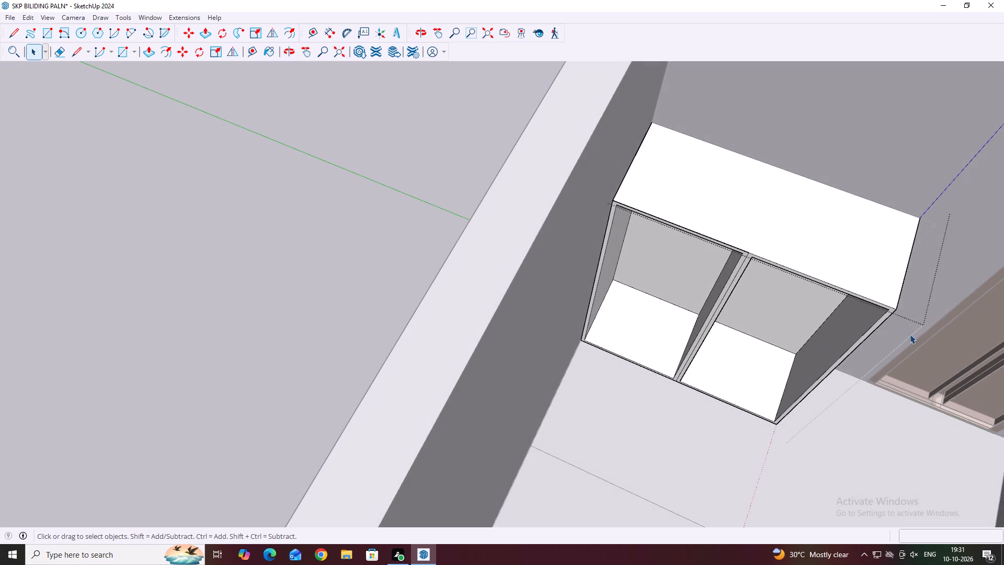
middle_click_drag(915, 329, 930, 271)
scroll(629, 245, "up", 2)
scroll(627, 104, "up", 1)
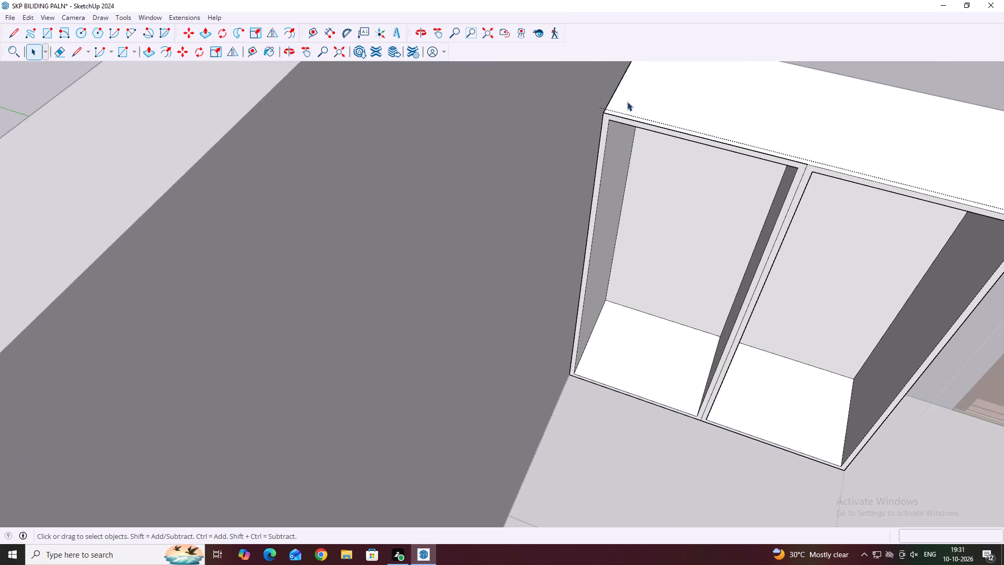
Draw a 3' line down the inner front edge of the compartment farther from the door, starting at its upper outer corner.
middle_click_drag(618, 129, 620, 95)
middle_click_drag(623, 97, 621, 146)
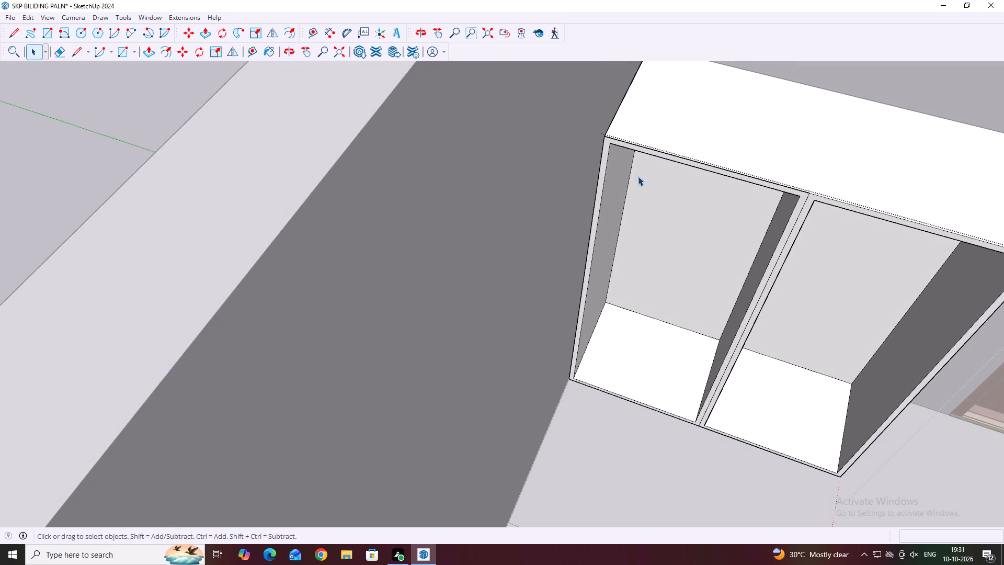
scroll(644, 229, "down", 10)
middle_click_drag(651, 232, 648, 158)
scroll(648, 164, "up", 1)
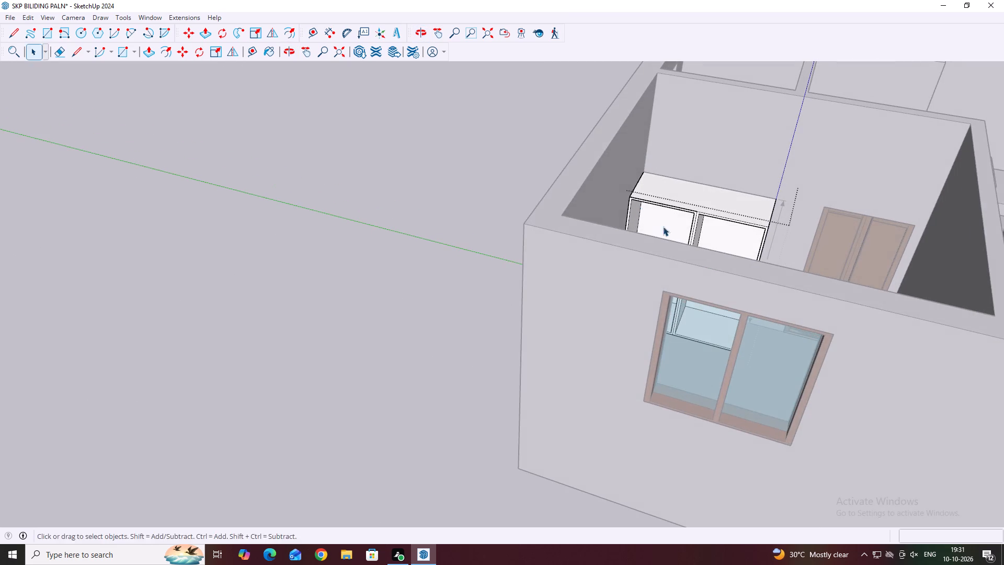
middle_click_drag(663, 227, 647, 220)
middle_click_drag(647, 220, 643, 240)
scroll(638, 229, "up", 6)
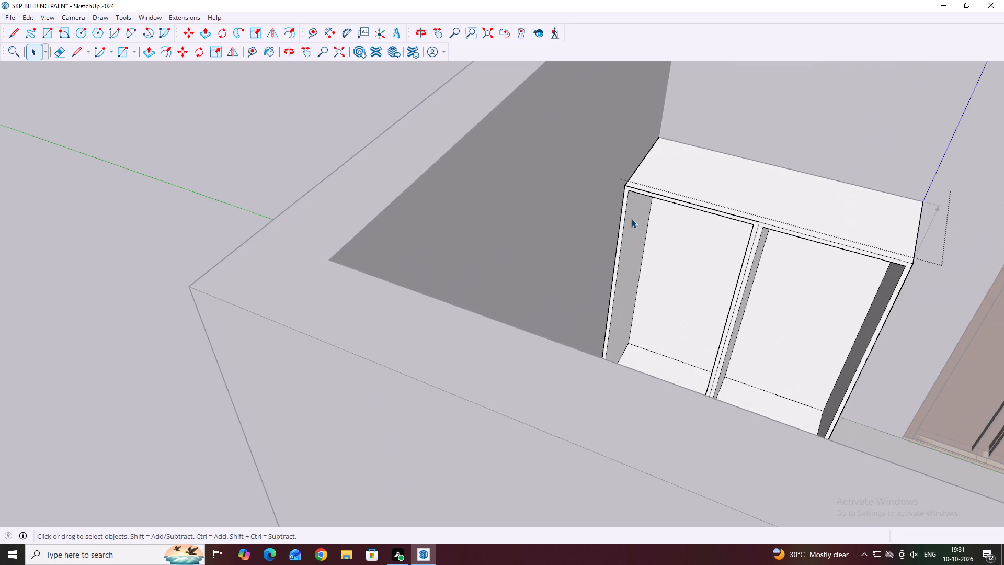
key("l")
scroll(629, 198, "up", 4)
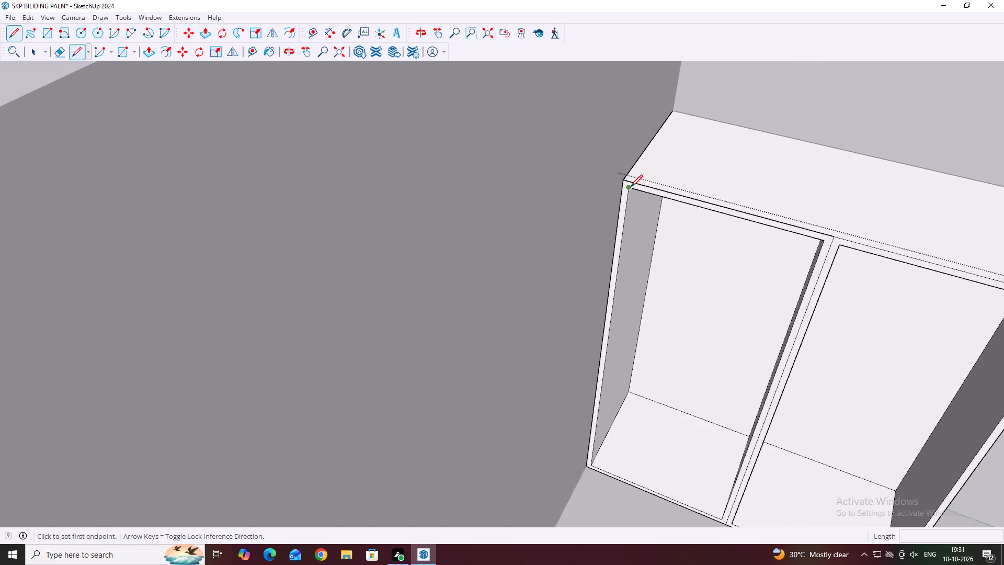
left_click(631, 186)
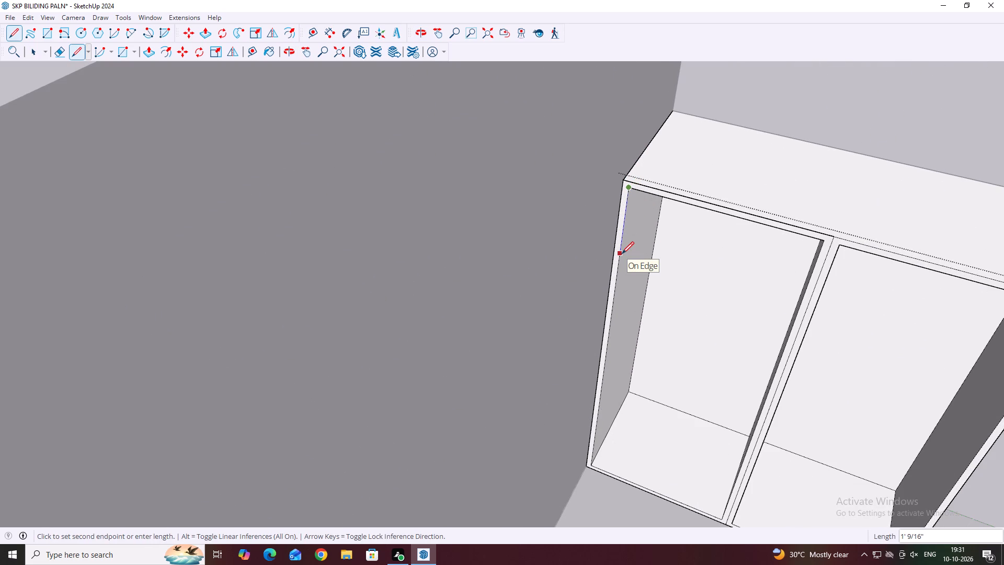
type("3'")
key("Return")
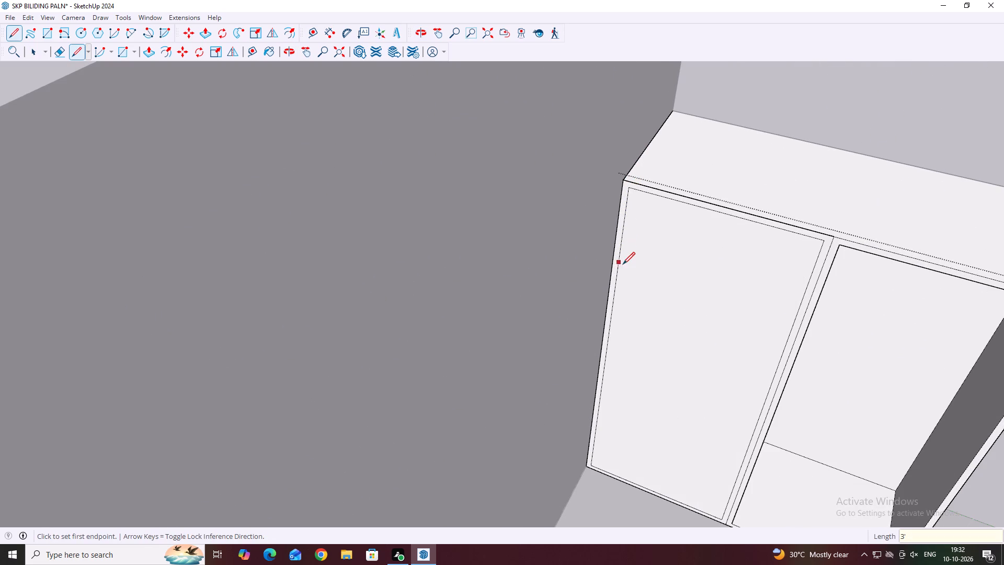
scroll(617, 268, "up", 2)
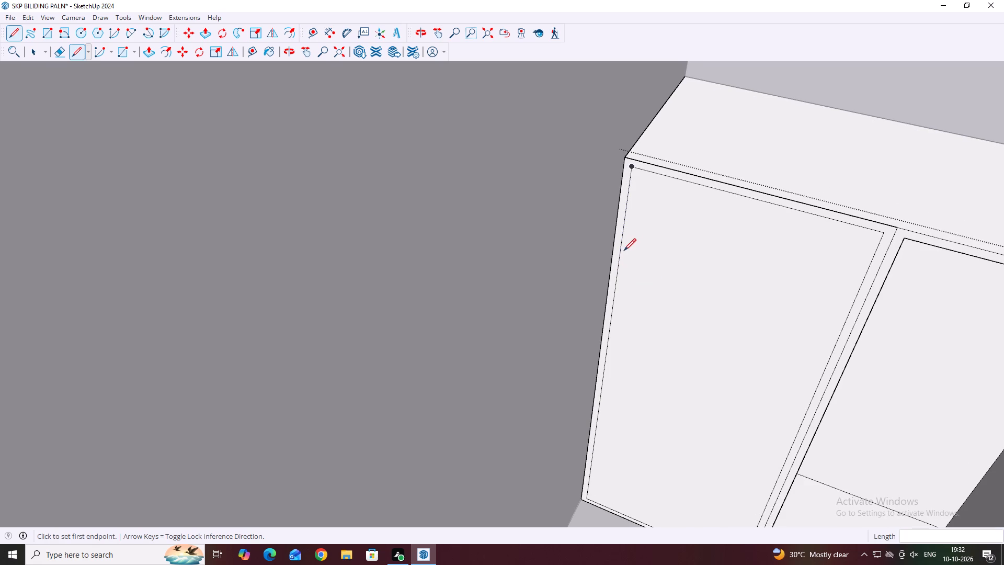
key("Escape")
key("Escape")
key("space")
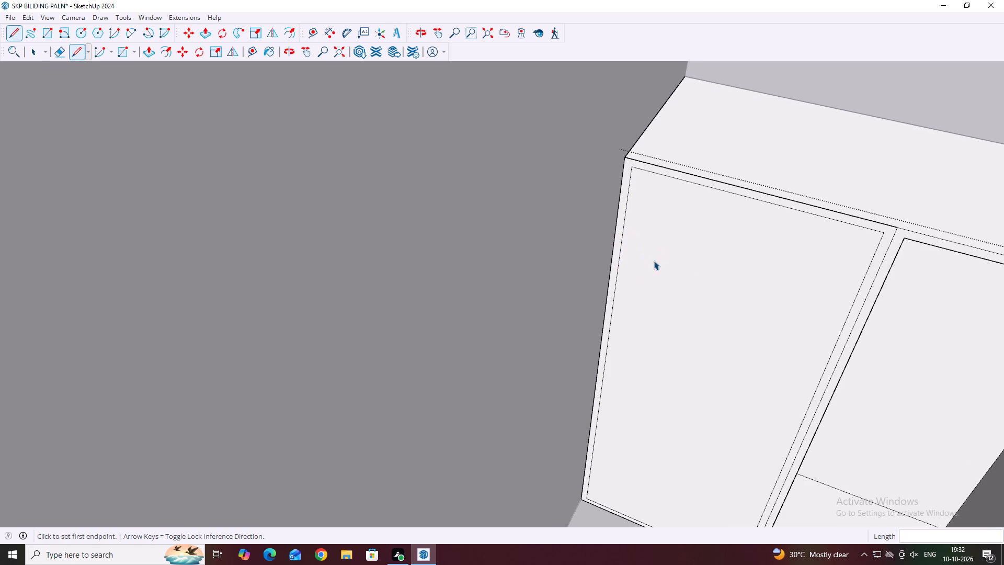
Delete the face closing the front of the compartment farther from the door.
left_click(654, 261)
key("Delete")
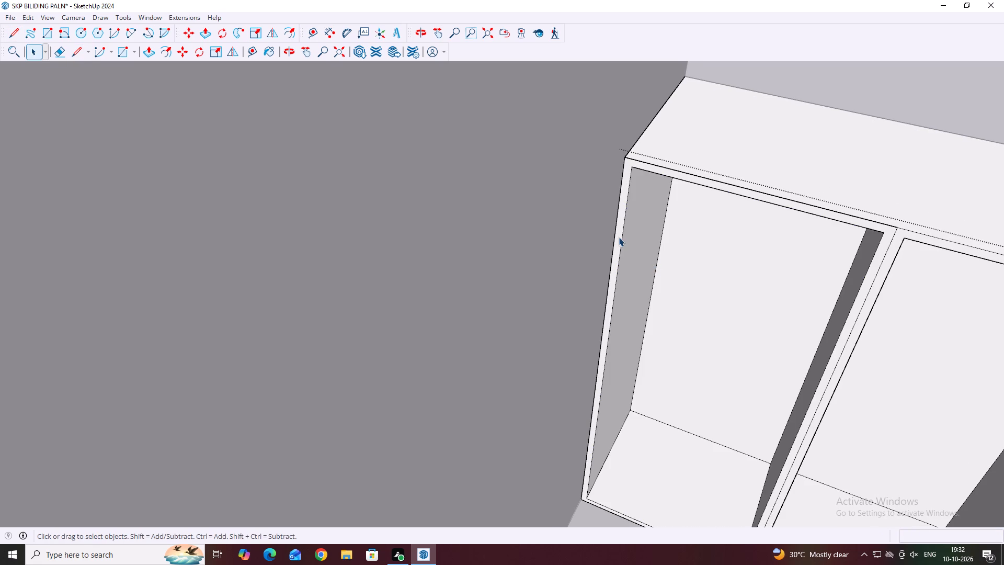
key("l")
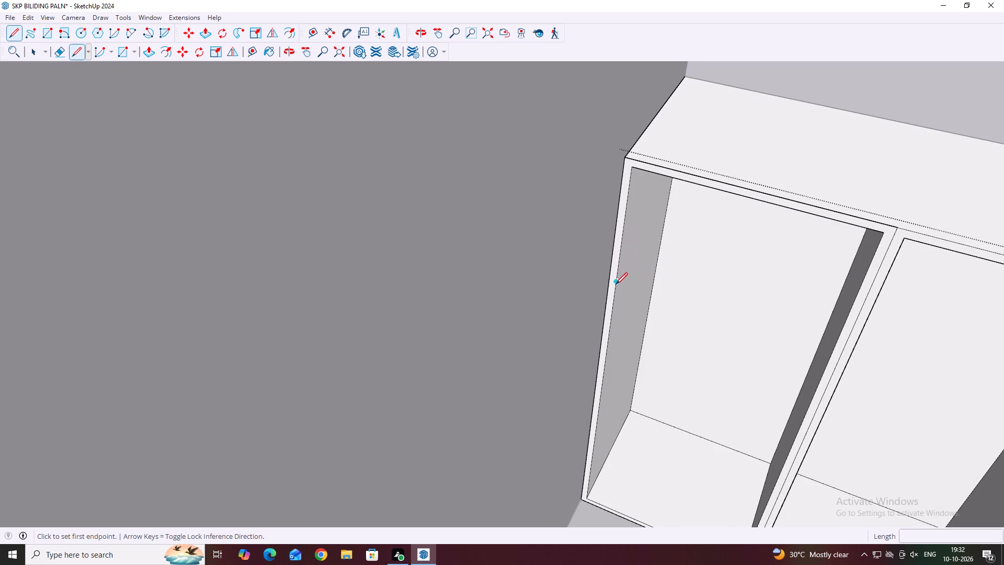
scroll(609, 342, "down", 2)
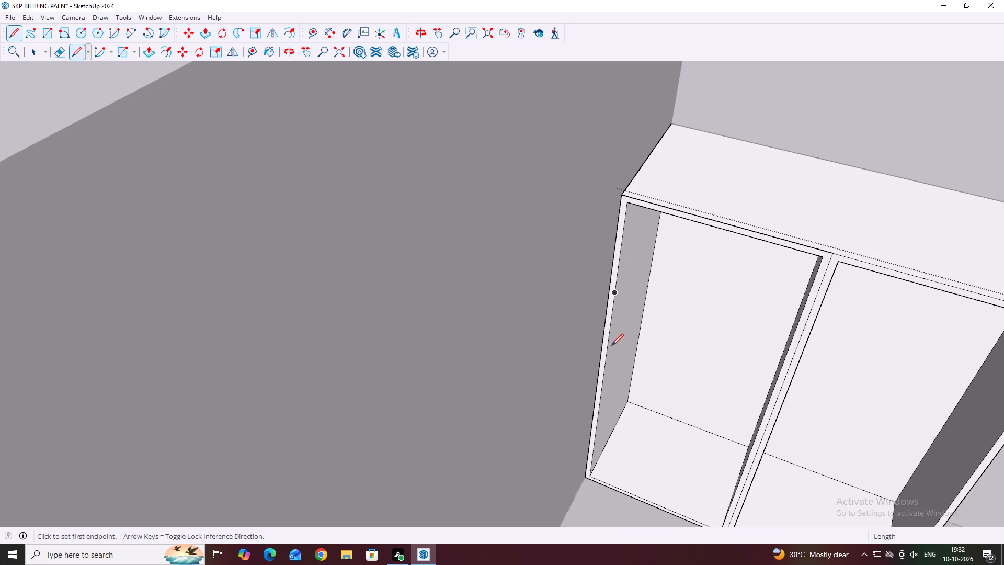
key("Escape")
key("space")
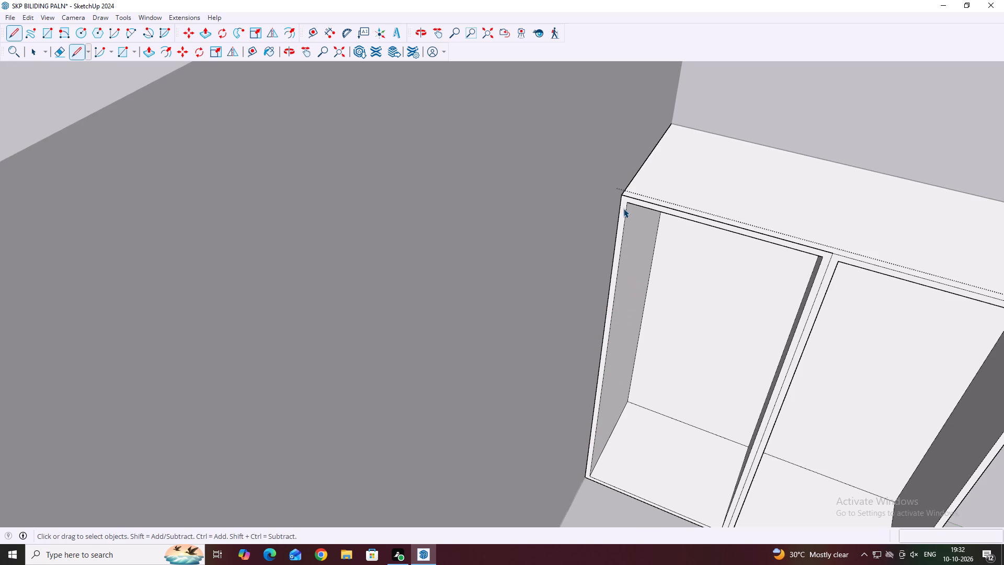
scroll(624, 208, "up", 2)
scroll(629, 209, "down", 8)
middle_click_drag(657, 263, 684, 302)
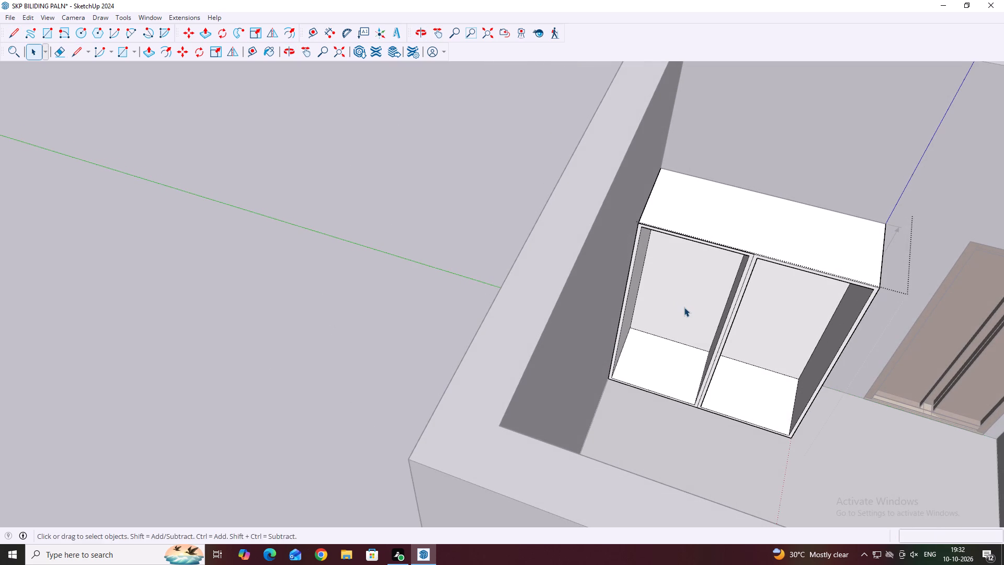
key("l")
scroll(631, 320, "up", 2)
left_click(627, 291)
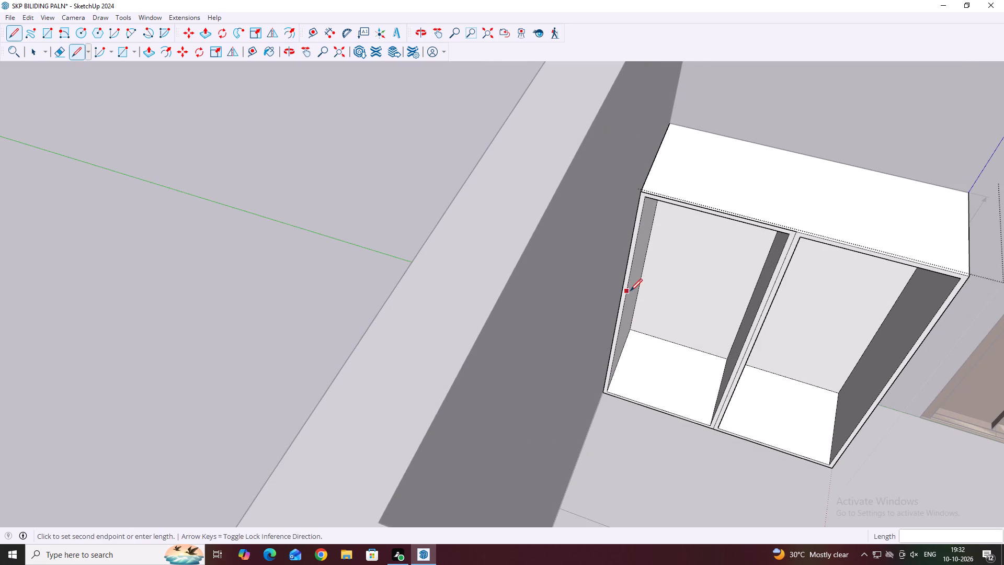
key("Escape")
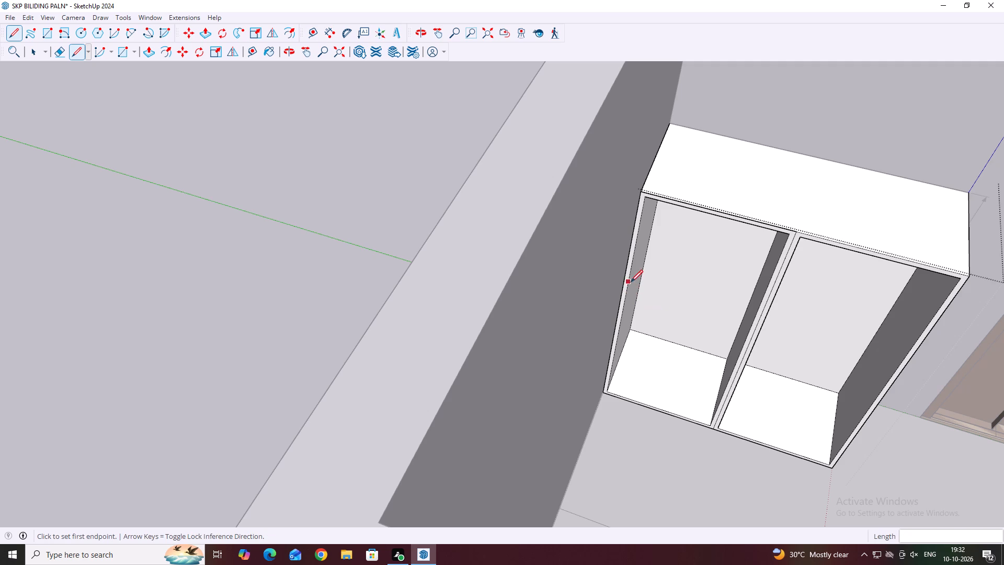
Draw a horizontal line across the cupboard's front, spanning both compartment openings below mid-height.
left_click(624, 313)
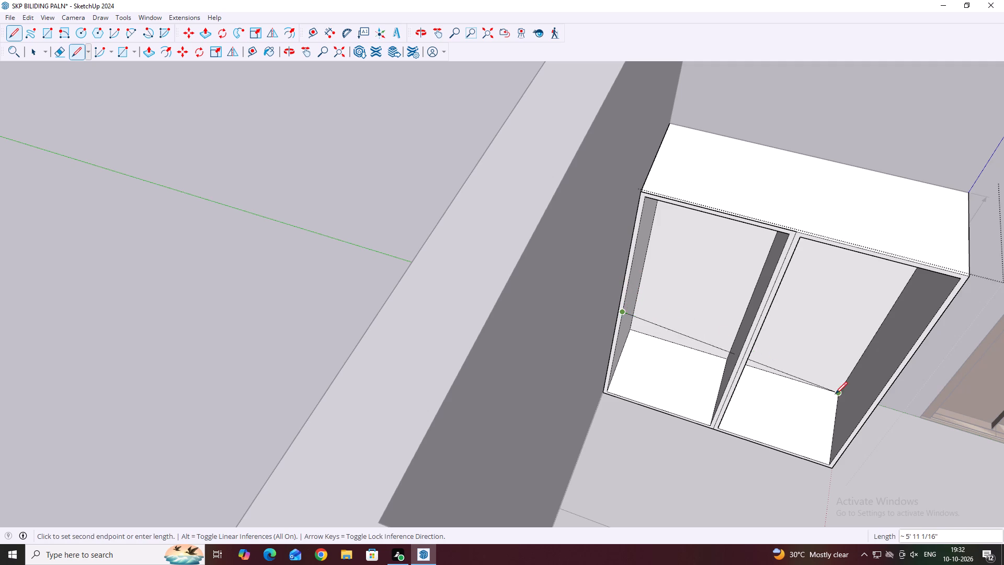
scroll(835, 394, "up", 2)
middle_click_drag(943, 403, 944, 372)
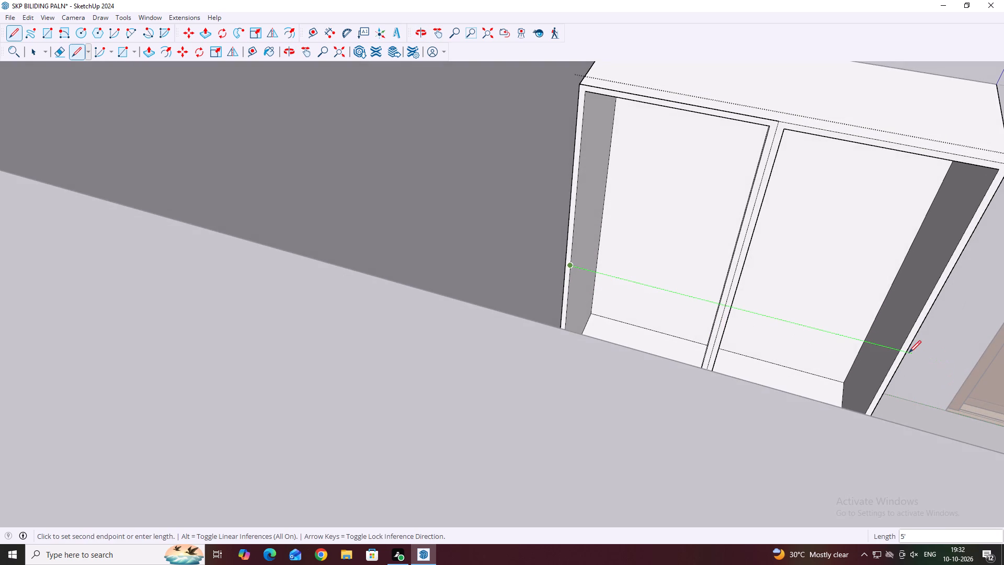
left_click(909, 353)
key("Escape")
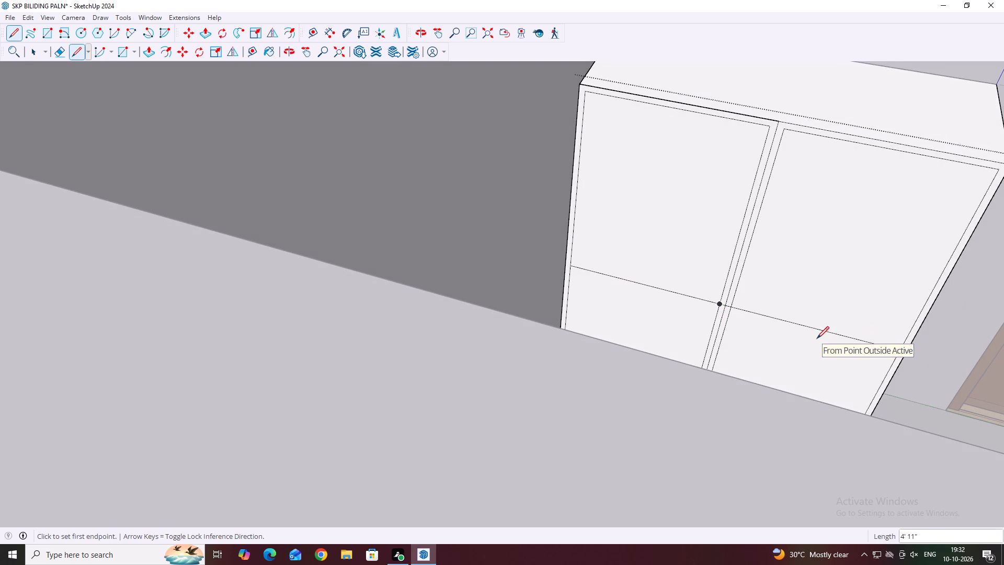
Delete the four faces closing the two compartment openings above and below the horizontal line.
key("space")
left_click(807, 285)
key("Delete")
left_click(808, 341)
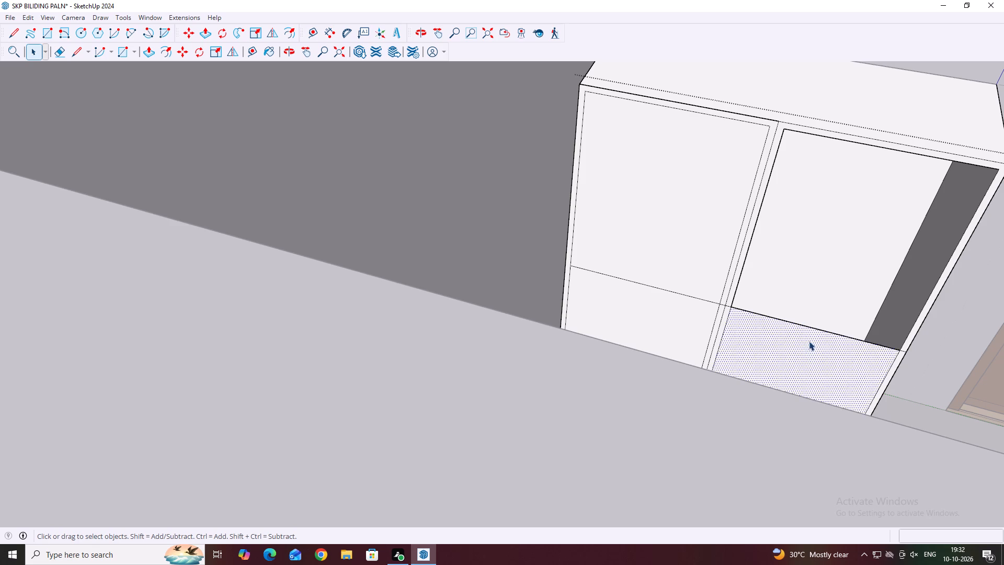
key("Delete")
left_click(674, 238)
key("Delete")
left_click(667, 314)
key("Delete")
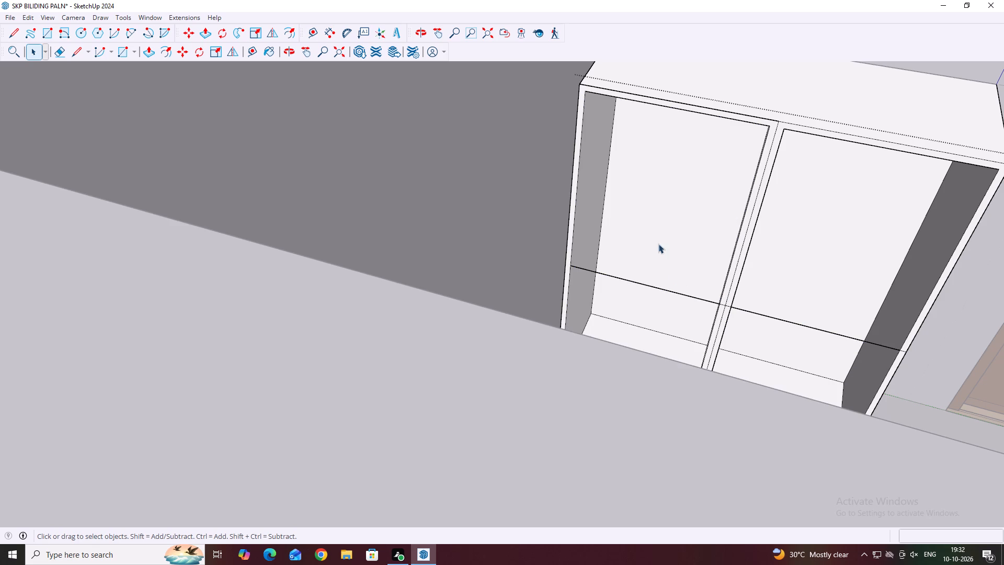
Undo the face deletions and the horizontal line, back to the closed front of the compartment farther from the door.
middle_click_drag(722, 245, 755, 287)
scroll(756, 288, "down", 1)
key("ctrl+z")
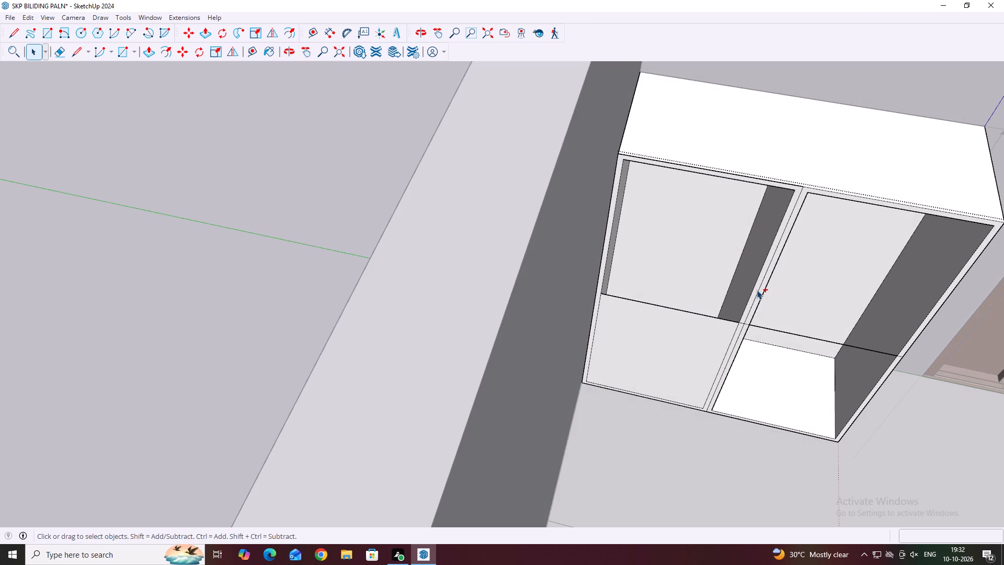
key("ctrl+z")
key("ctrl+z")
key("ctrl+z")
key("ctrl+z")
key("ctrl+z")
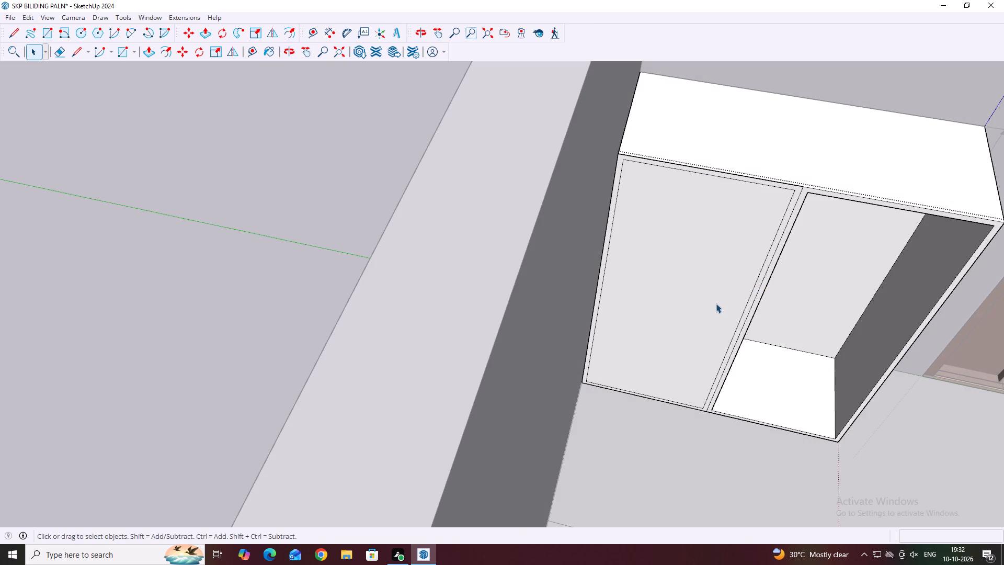
Delete the face covering the opening of the compartment farther from the door.
left_click(714, 303)
key("Delete")
Draw a shelf line about 1' 11" long across the outer side panel's inner face, from its front edge to its back edge.
middle_click_drag(689, 309, 743, 303)
middle_click_drag(792, 229, 772, 218)
middle_click_drag(857, 228, 767, 204)
middle_click_drag(680, 261, 712, 231)
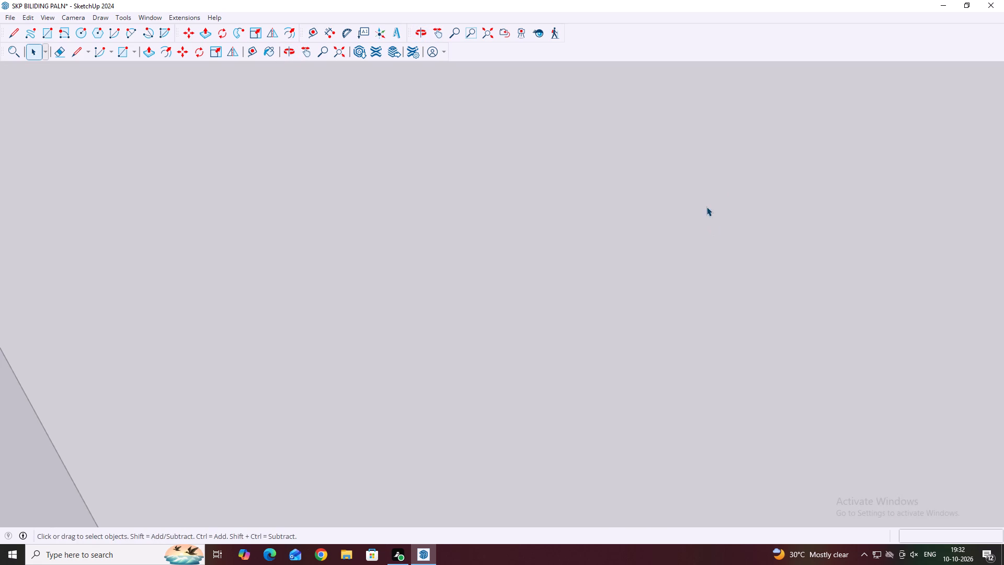
scroll(661, 239, "down", 18)
middle_click_drag(704, 214, 699, 218)
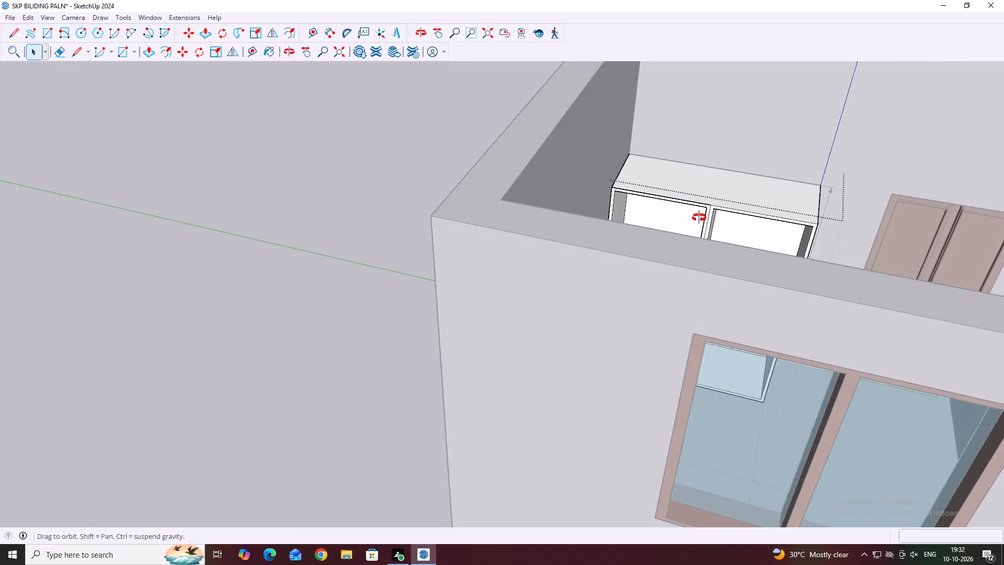
middle_click_drag(699, 218, 646, 241)
scroll(630, 256, "up", 5)
scroll(578, 263, "up", 2)
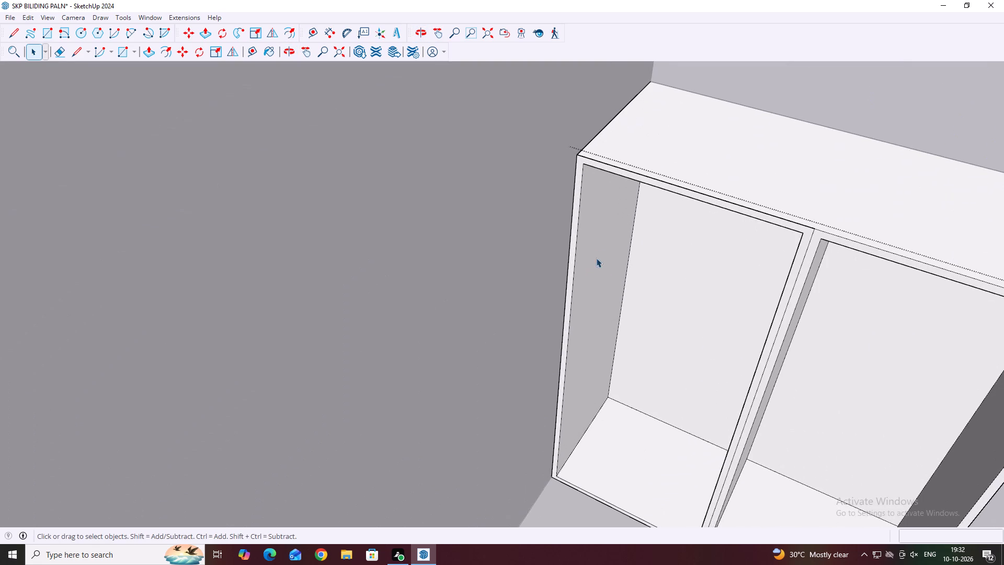
middle_click_drag(598, 258, 589, 259)
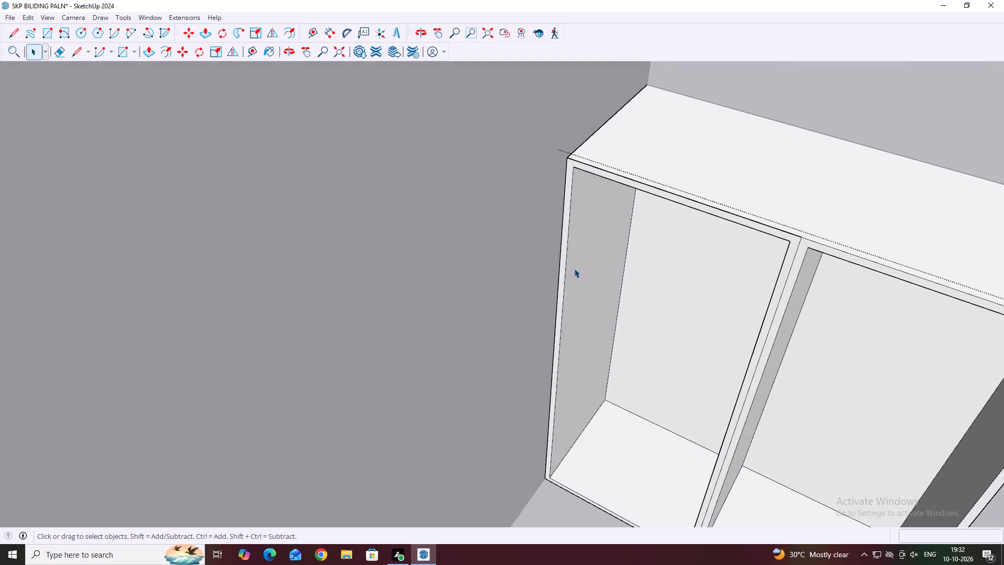
key("l")
scroll(569, 293, "up", 2)
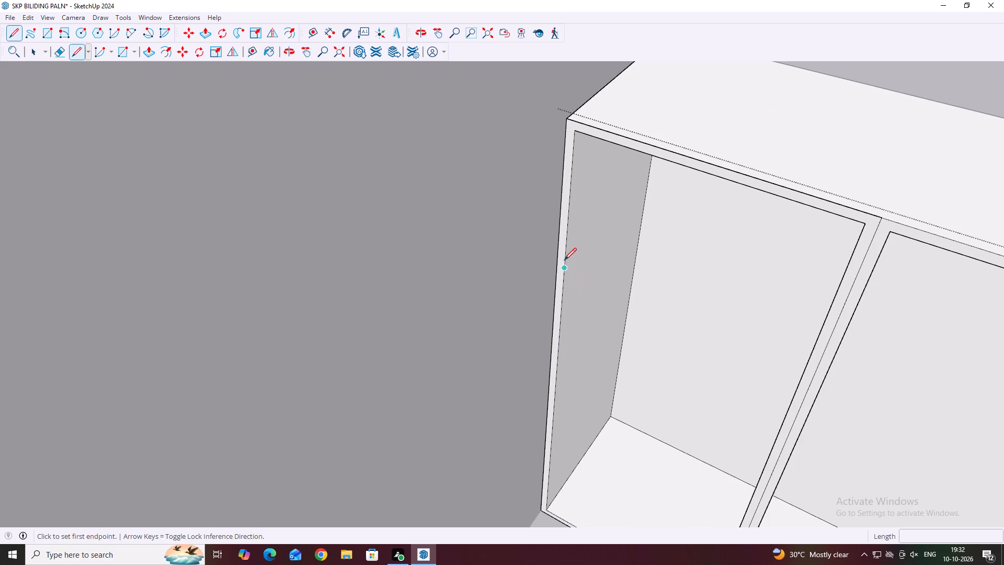
left_click(566, 255)
scroll(607, 233, "up", 2)
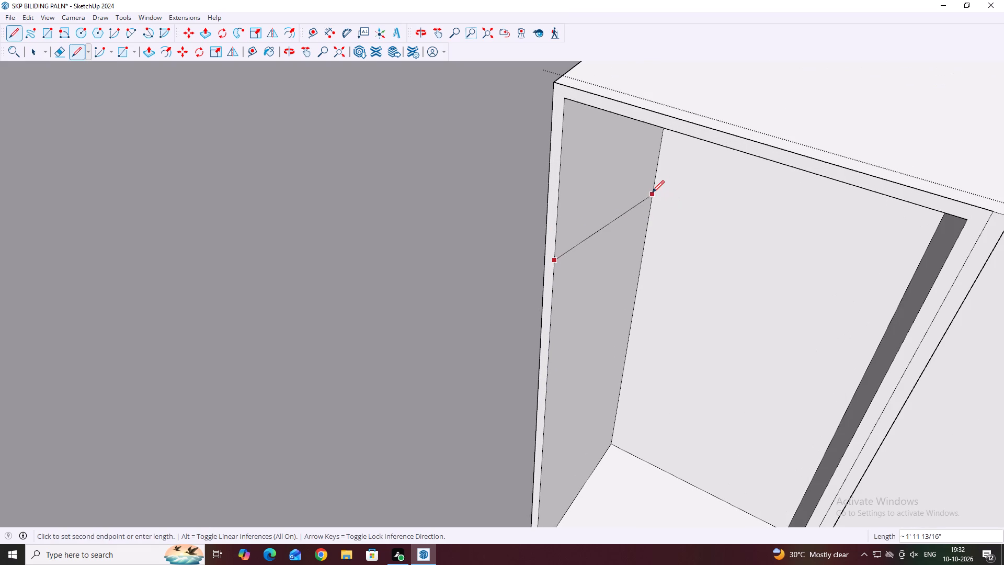
scroll(652, 189, "up", 5)
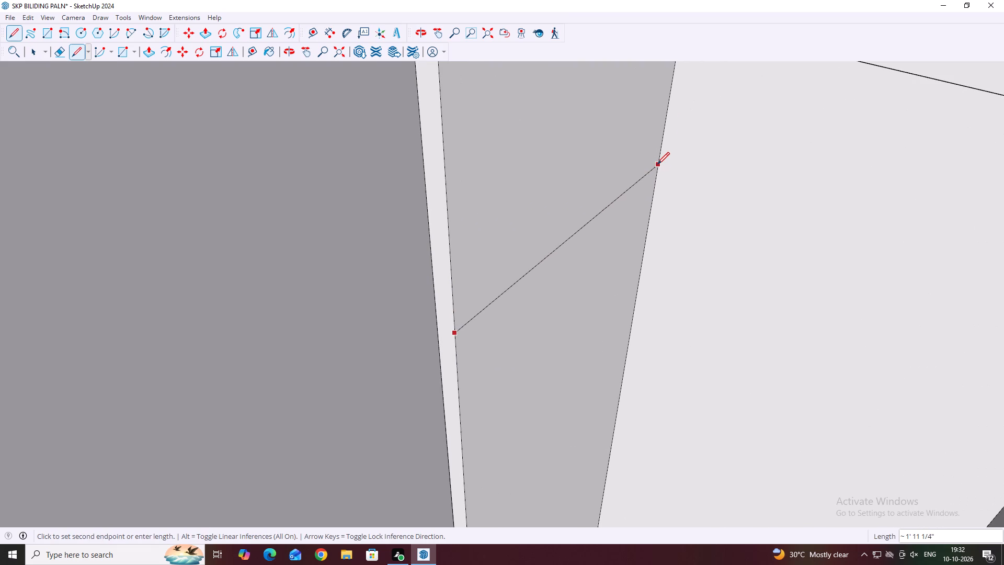
scroll(660, 152, "down", 5)
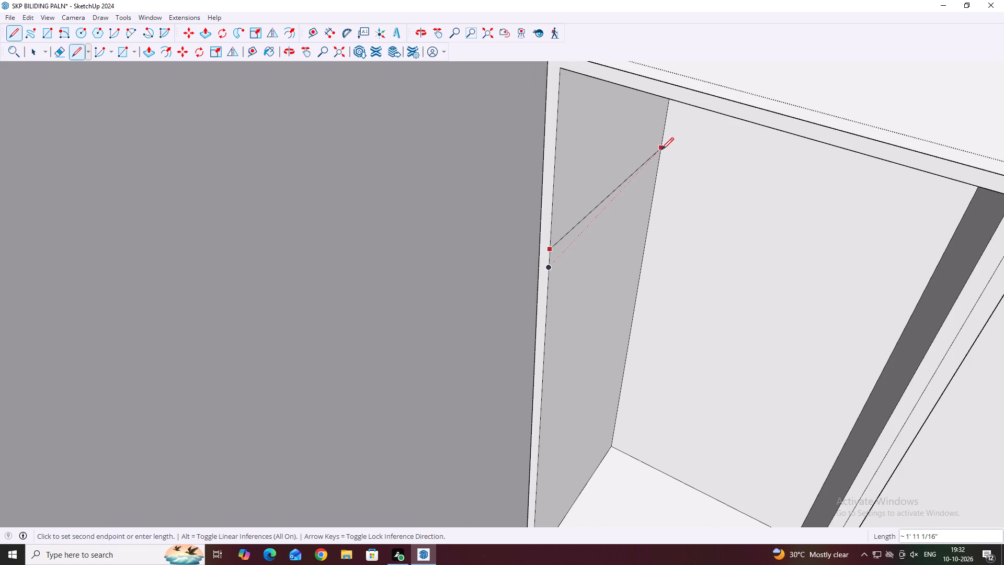
scroll(665, 144, "up", 5)
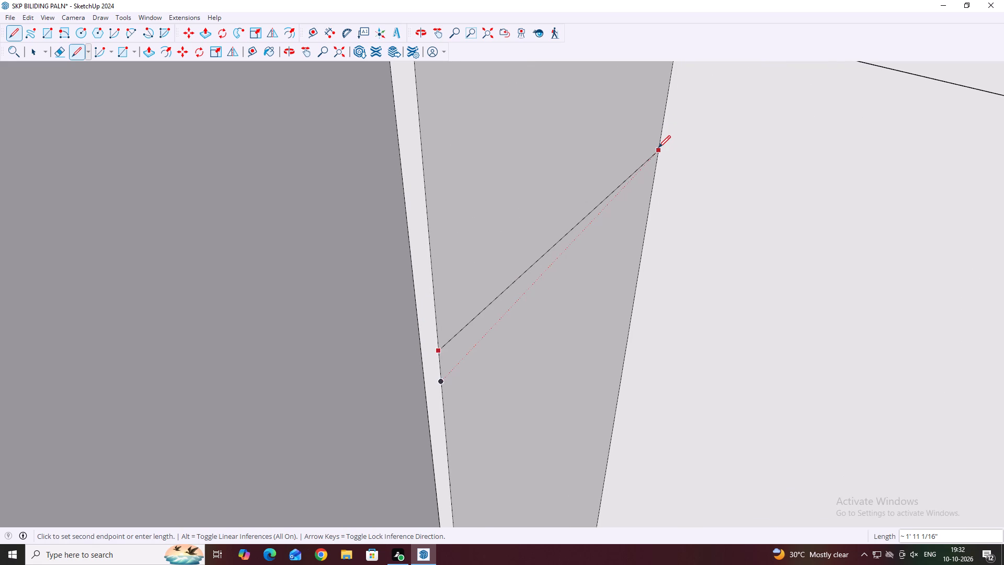
left_click(658, 148)
key("space")
Copy the shelf line 1" down the side panel to mark the shelf thickness.
left_click(643, 165)
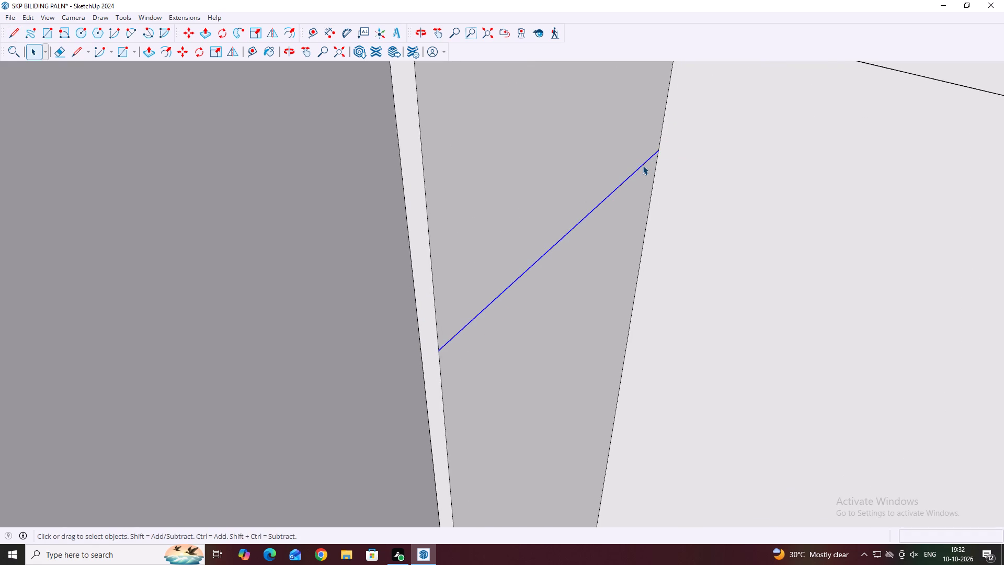
key("m")
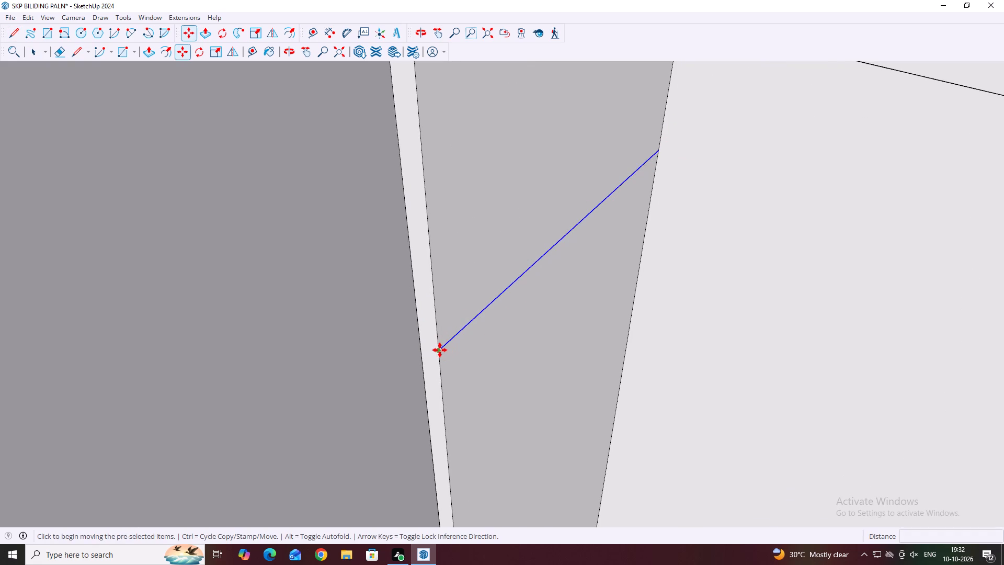
left_click(440, 350)
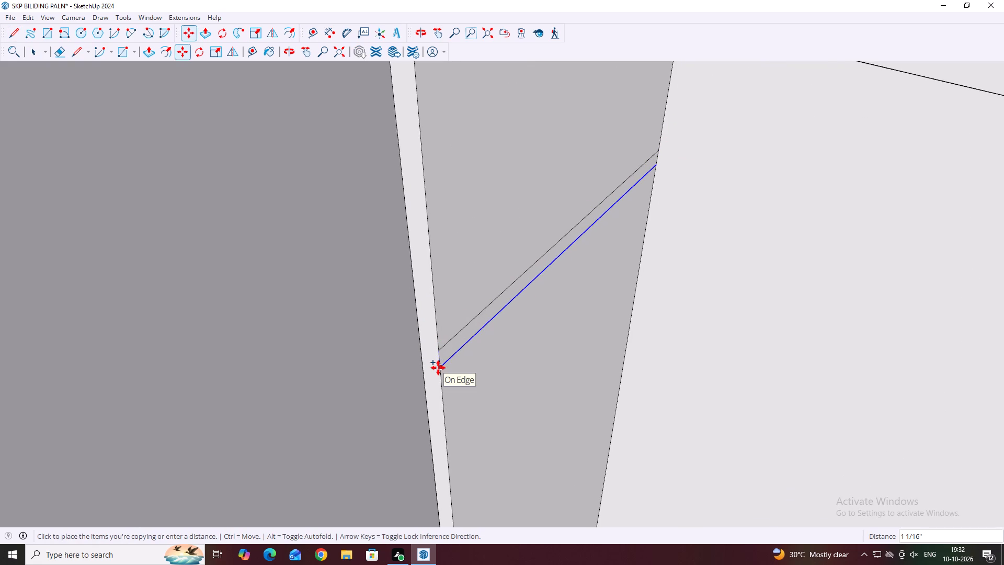
key("1")
key("Return")
key("space")
scroll(443, 361, "up", 2)
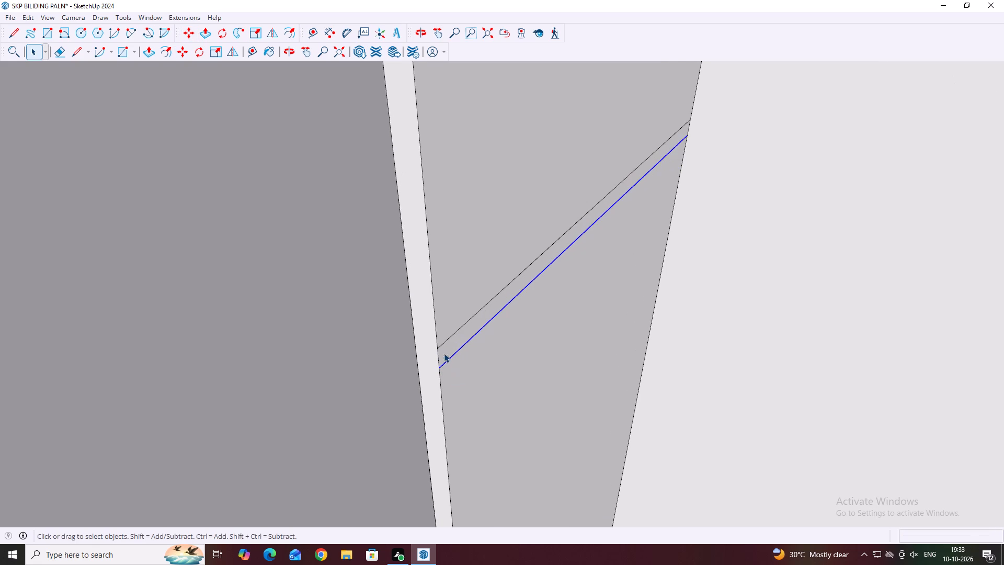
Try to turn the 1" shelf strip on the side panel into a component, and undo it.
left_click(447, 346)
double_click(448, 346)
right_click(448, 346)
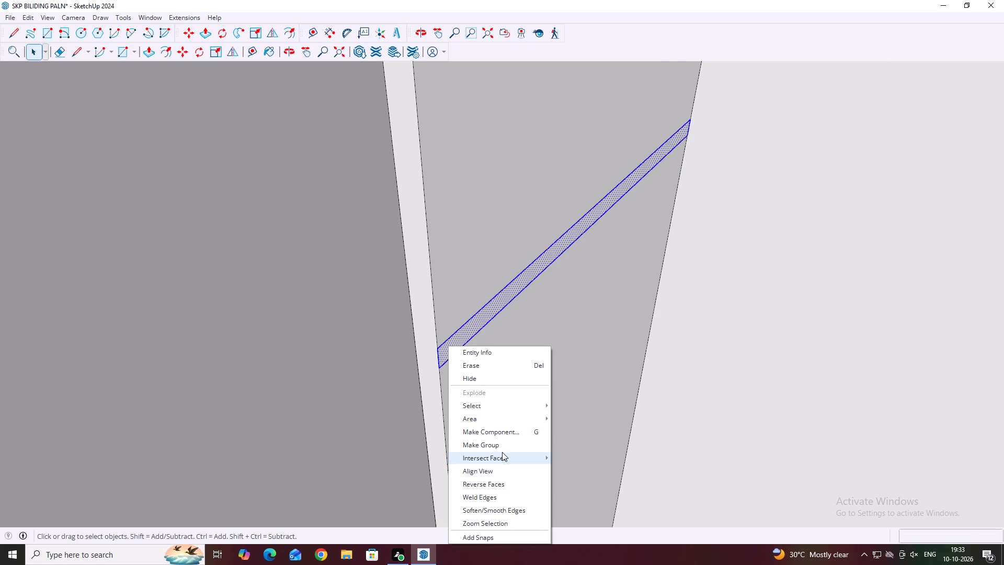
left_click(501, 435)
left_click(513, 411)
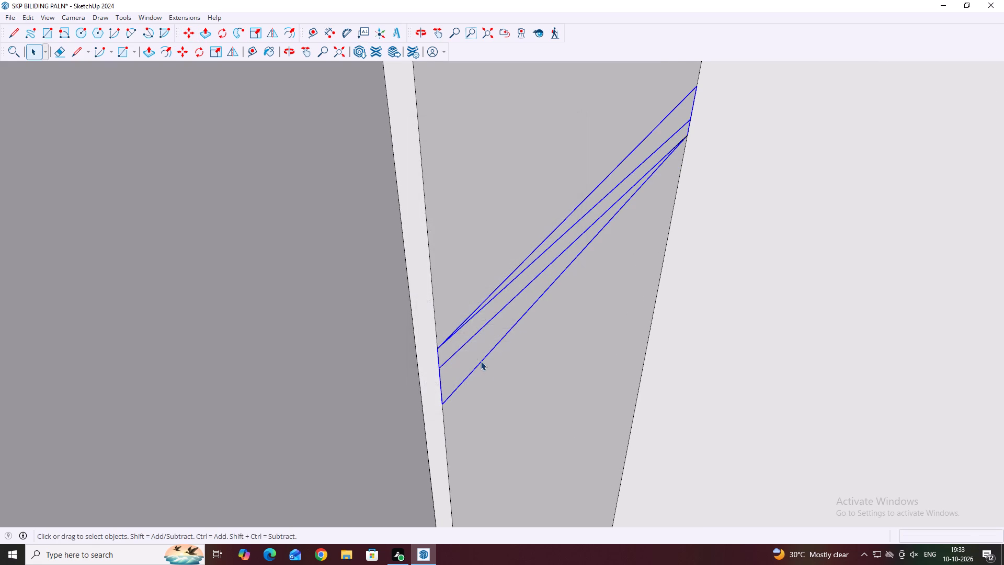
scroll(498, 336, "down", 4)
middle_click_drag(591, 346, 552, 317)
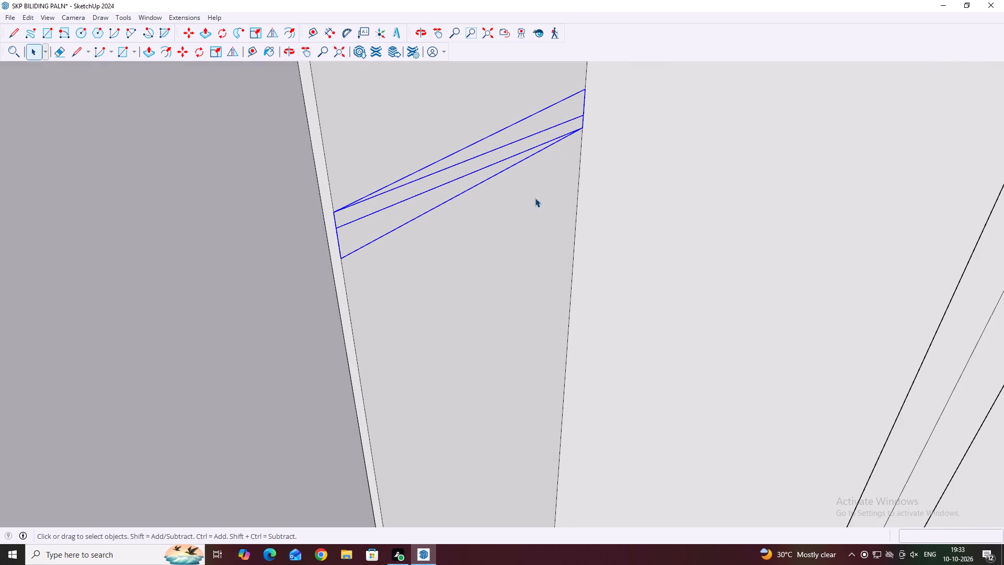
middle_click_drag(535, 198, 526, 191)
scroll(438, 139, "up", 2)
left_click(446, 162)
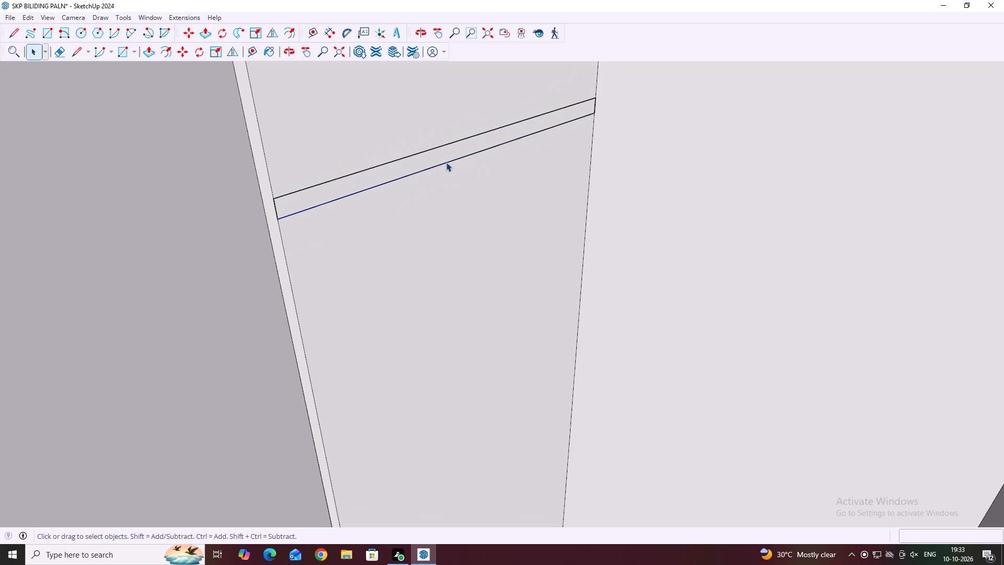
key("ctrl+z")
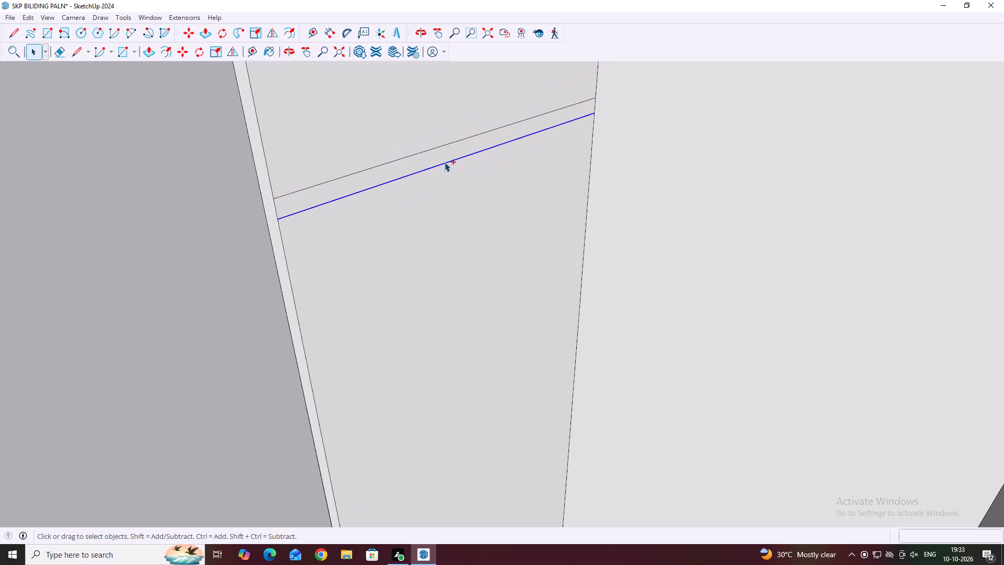
Delete both shelf lines from the outer side panel's inner face.
left_click(444, 162)
key("Delete")
left_click(449, 142)
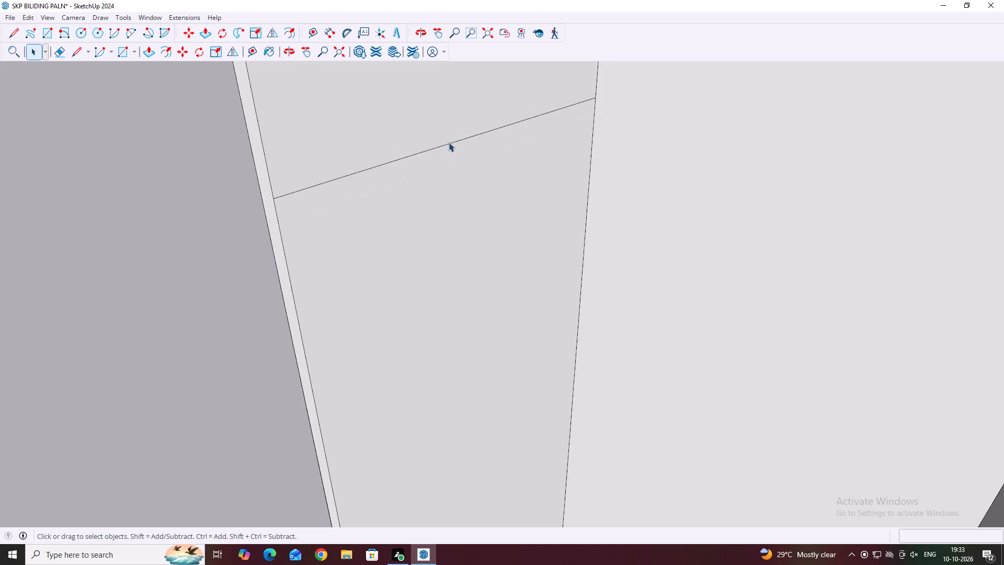
key("Delete")
Draw a new shelf line across the upper part of the outer side panel's inner face, from front edge to back edge.
scroll(471, 209, "down", 5)
key("l")
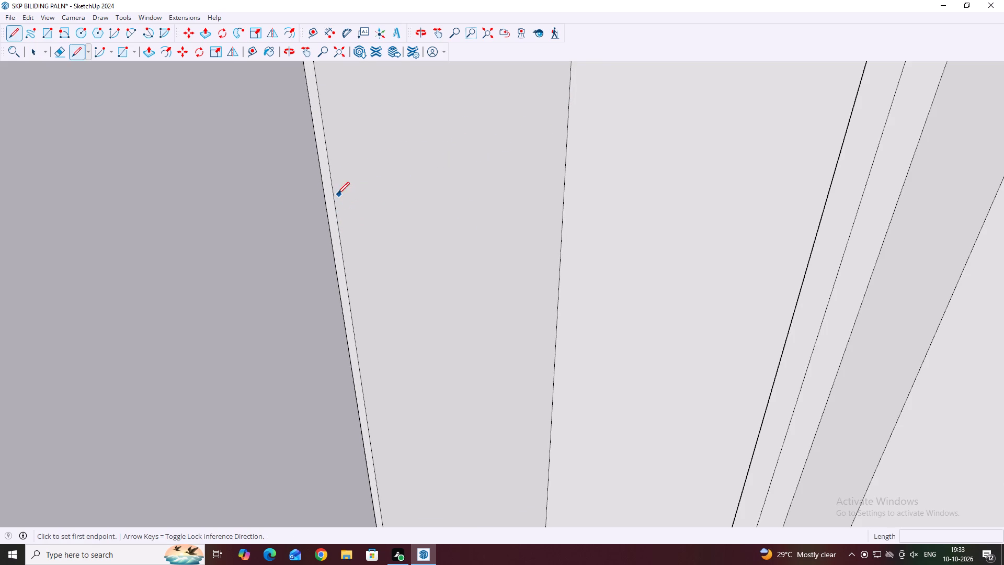
left_click(335, 193)
scroll(499, 144, "down", 3)
scroll(552, 127, "up", 2)
scroll(554, 117, "down", 8)
left_click(555, 108)
key("space")
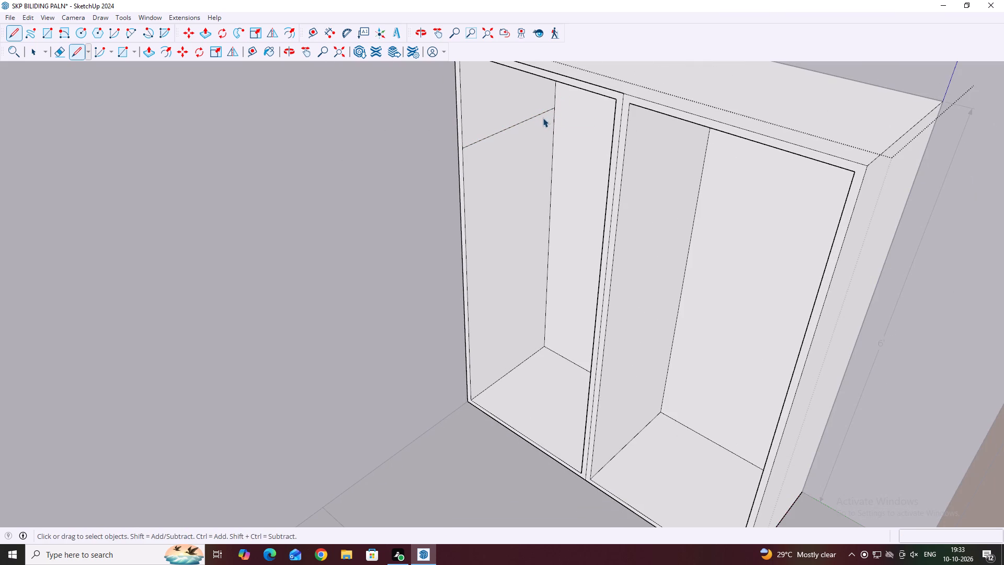
Copy the new shelf line 1" down the side panel to mark the shelf thickness.
left_click(535, 118)
key("m")
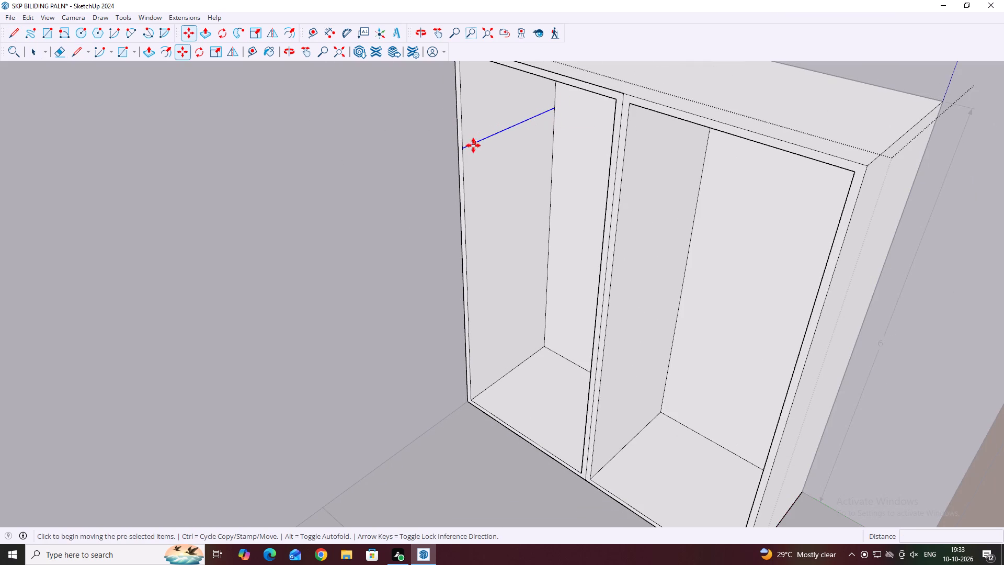
left_click(463, 147)
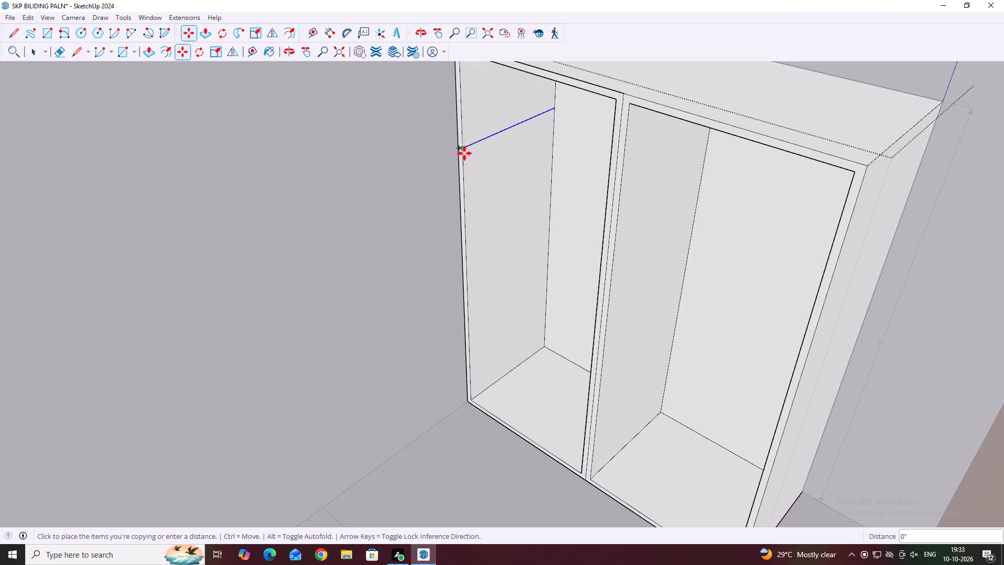
key("Return")
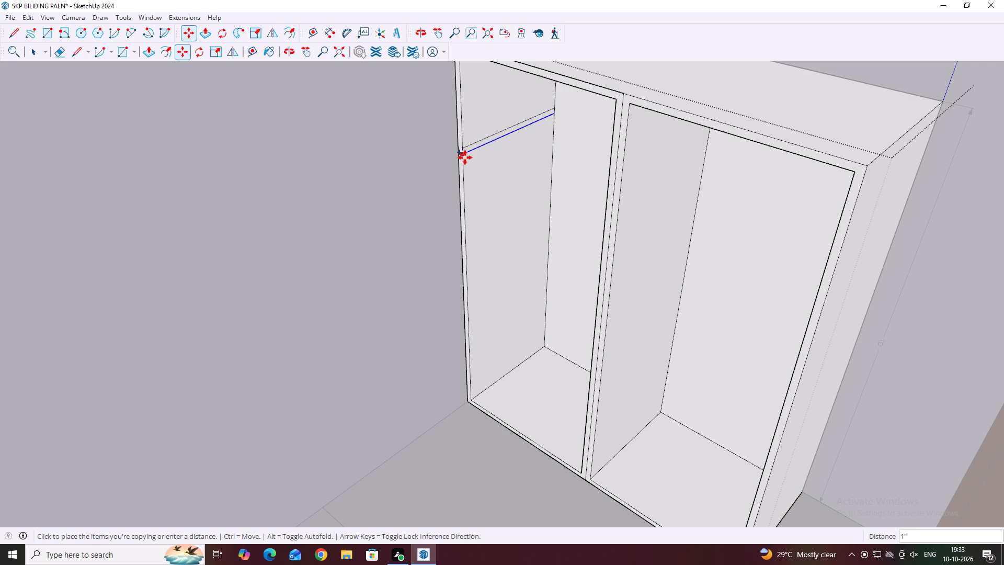
scroll(466, 162, "up", 6)
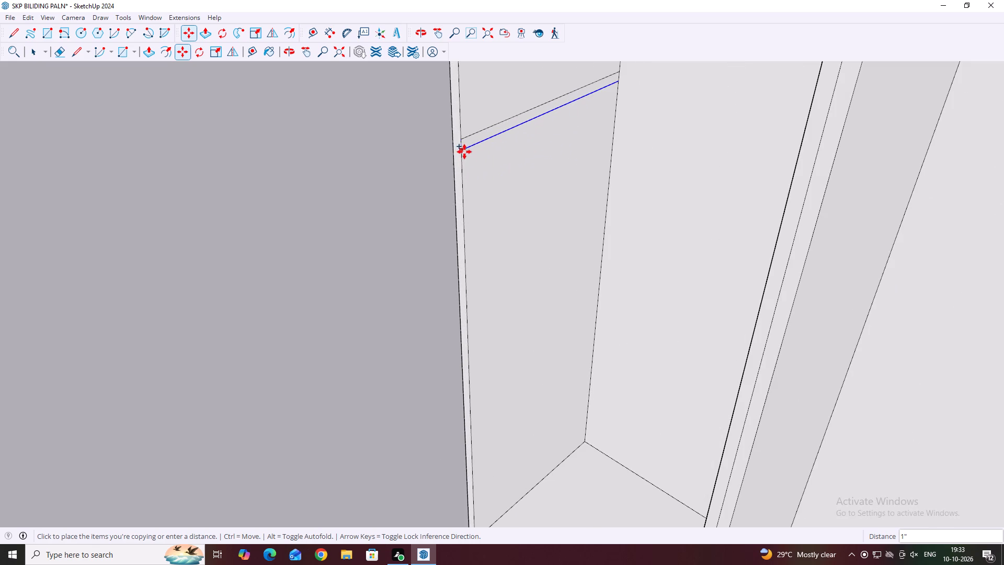
left_click(464, 149)
key("space")
Make the 1" strip between the two shelf lines, with its edges, a component.
scroll(464, 150, "up", 2)
double_click(465, 142)
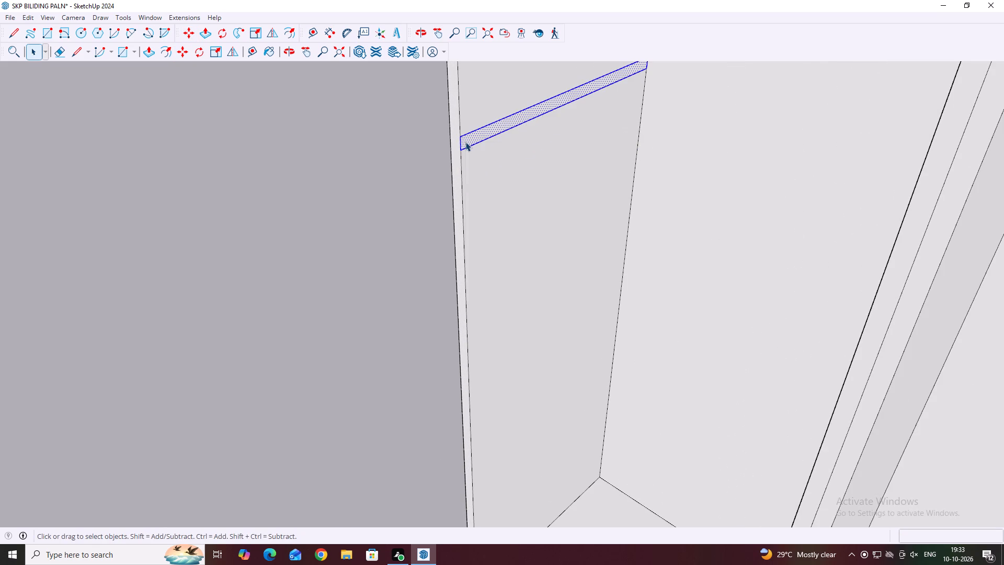
right_click(465, 142)
left_click(517, 226)
scroll(517, 226, "down", 2)
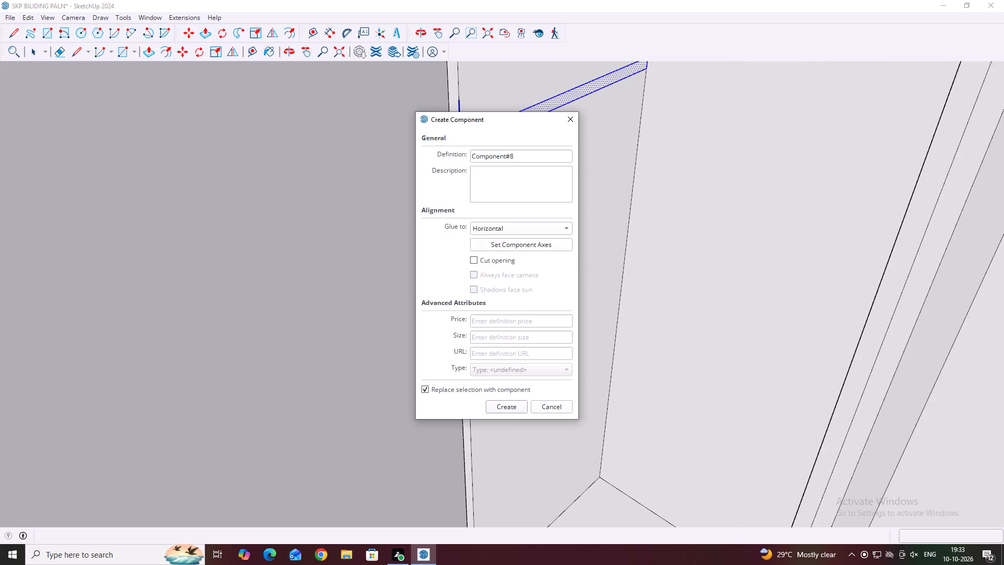
left_click(510, 410)
Inside the component, extrude the strip about 2' 4" across the compartment to the middle divider to form the shelf, and exit the component.
left_click(480, 138)
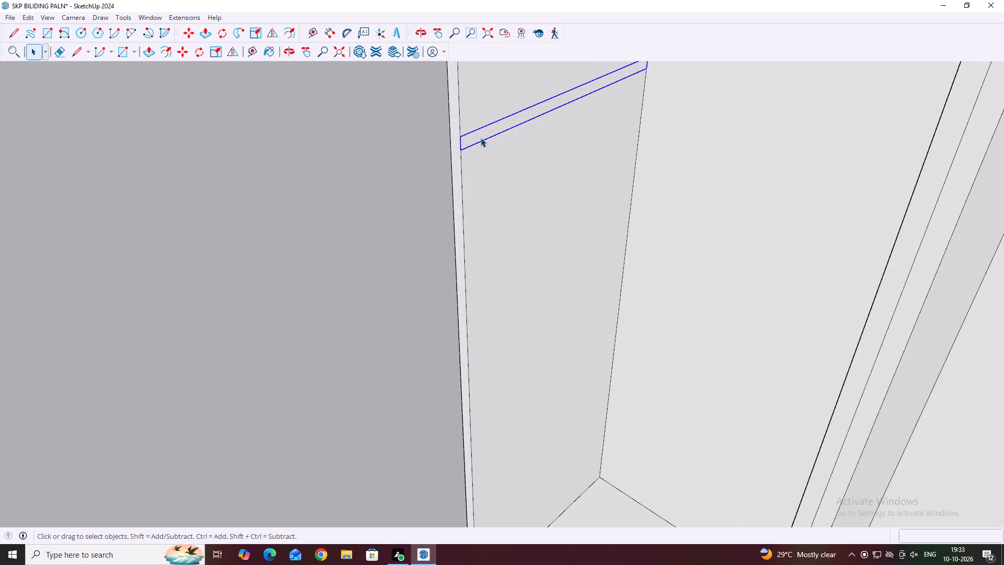
scroll(481, 138, "up", 3)
double_click(481, 138)
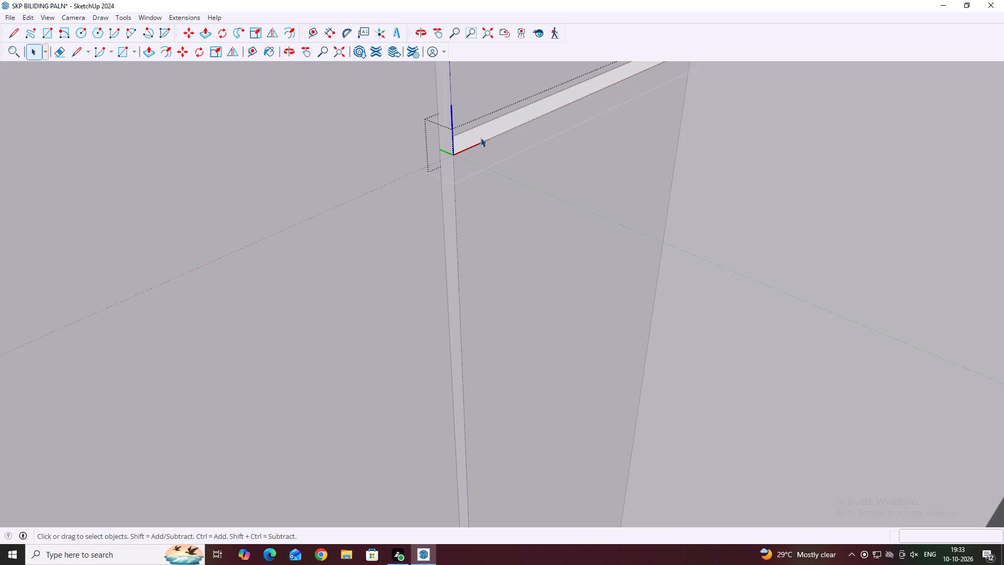
left_click(481, 138)
scroll(481, 138, "down", 11)
middle_click_drag(522, 196, 571, 216)
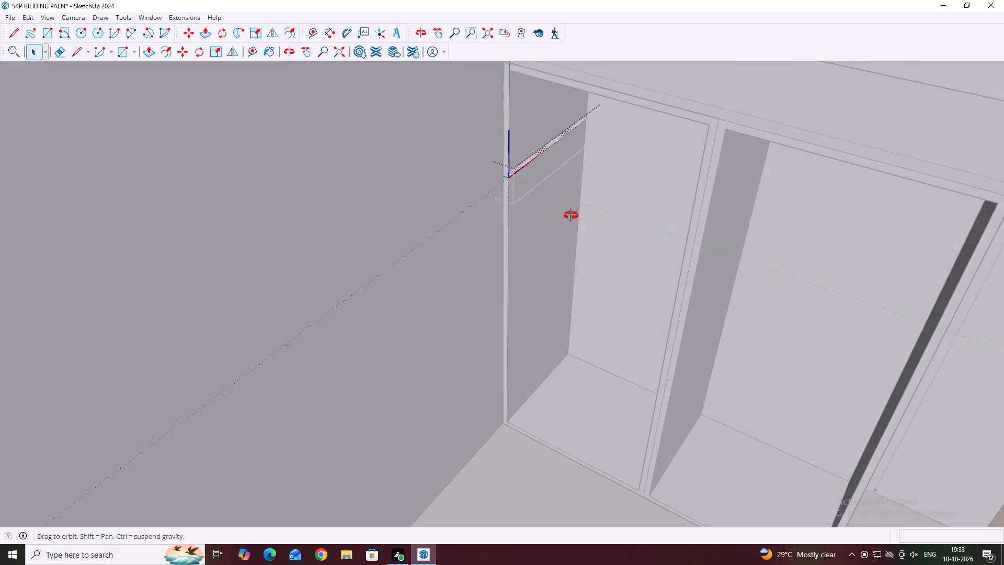
middle_click_drag(571, 216, 647, 259)
scroll(647, 259, "down", 1)
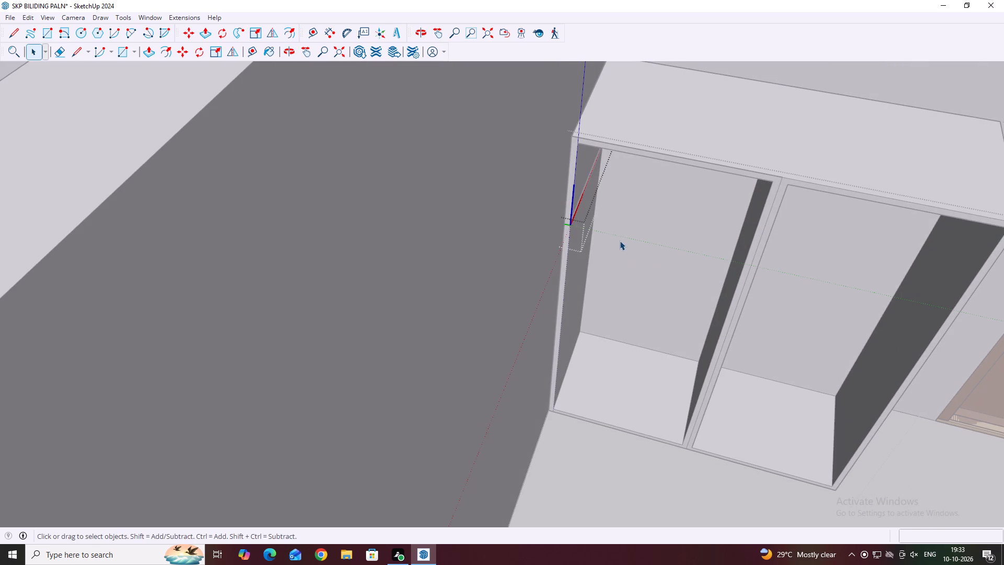
key("p")
scroll(578, 222, "up", 8)
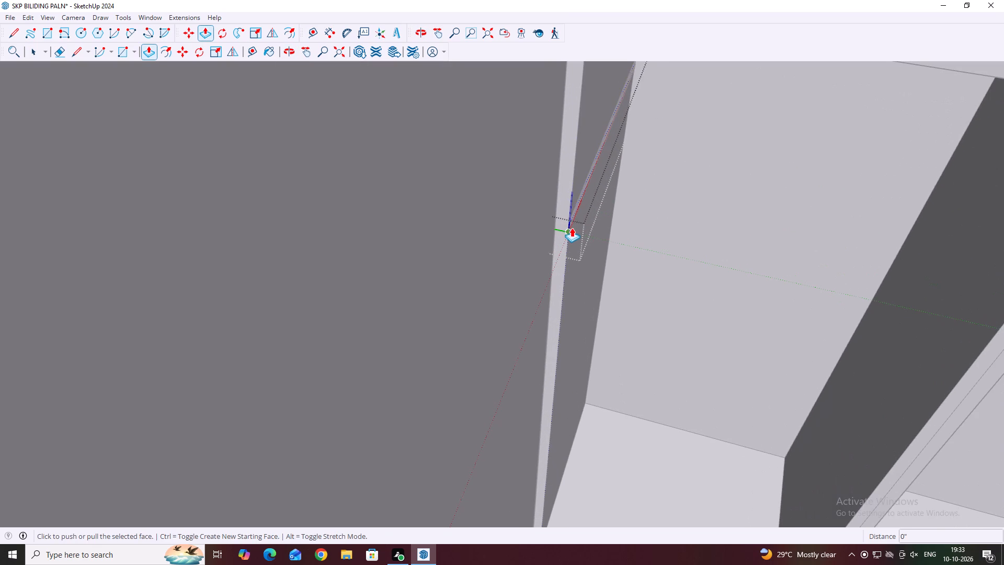
left_click(569, 225)
scroll(663, 240, "down", 5)
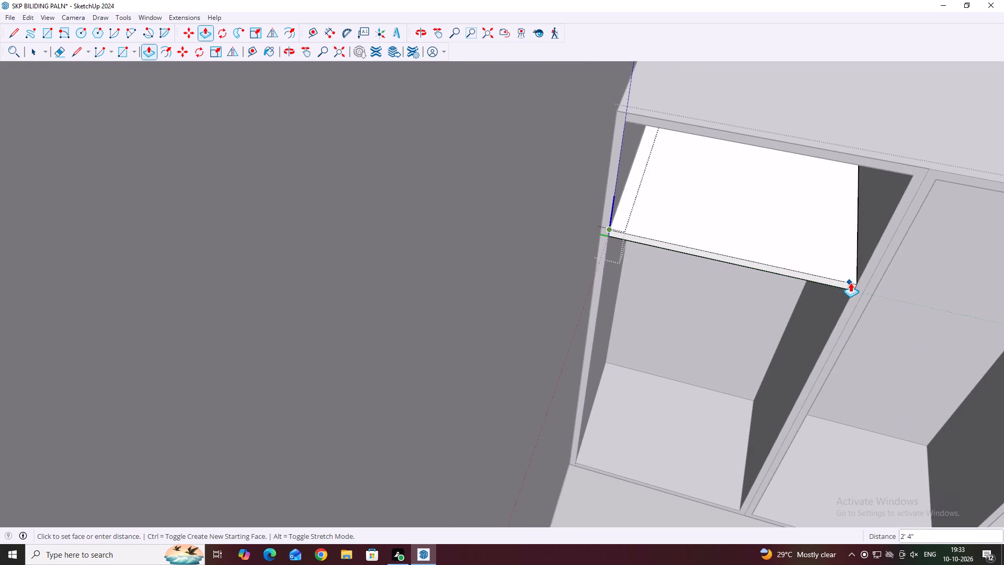
scroll(853, 282, "up", 3)
left_click(859, 283)
key("space")
scroll(747, 274, "down", 15)
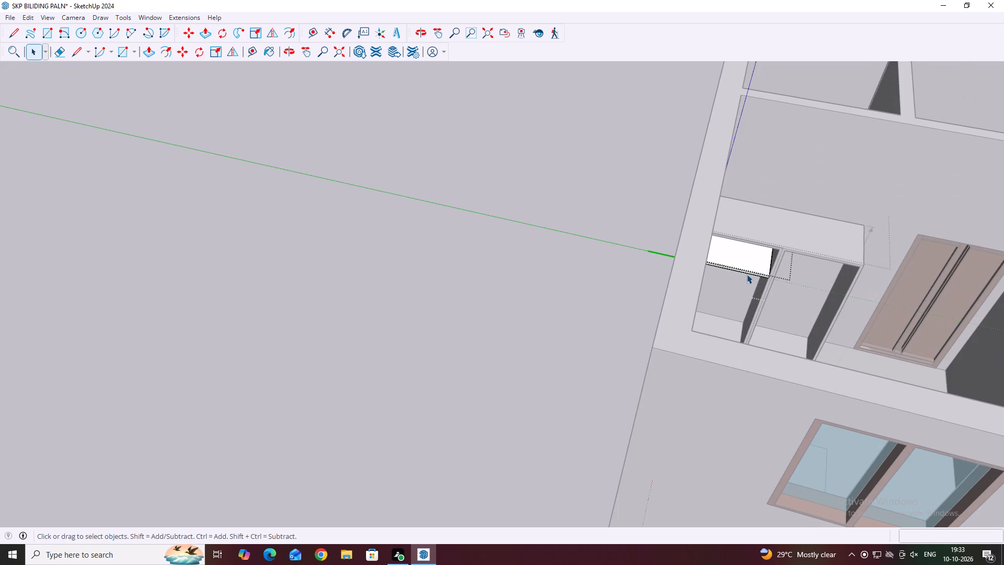
left_click(761, 264)
scroll(759, 269, "up", 4)
left_click(795, 293)
Copy the shelf 3' 4" straight down toward the bottom of the same compartment.
scroll(748, 286, "up", 3)
scroll(757, 269, "down", 5)
middle_click_drag(777, 276, 732, 260)
scroll(734, 274, "up", 6)
middle_click_drag(738, 277, 739, 276)
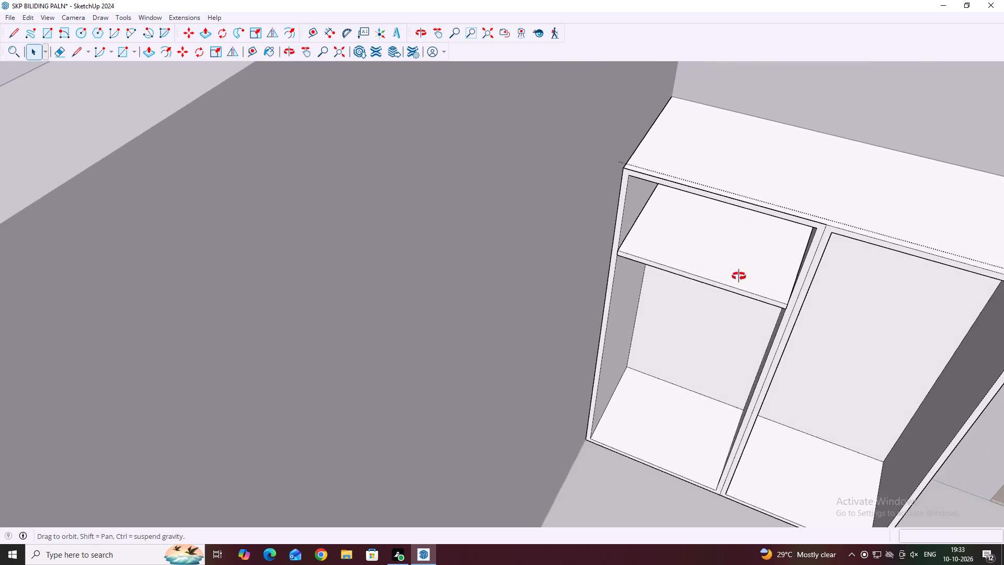
middle_click_drag(739, 276, 751, 241)
scroll(732, 266, "down", 4)
scroll(660, 313, "down", 13)
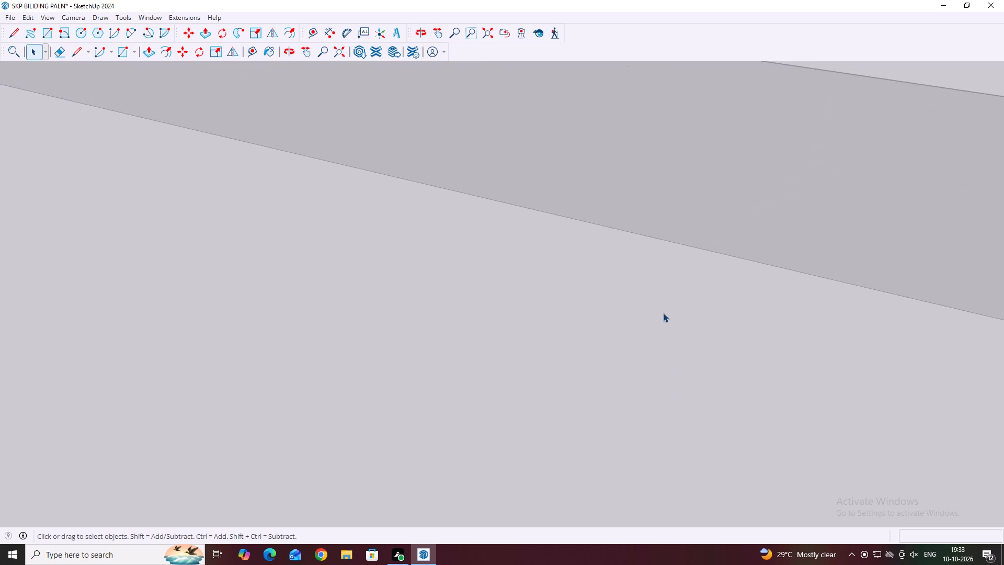
scroll(663, 313, "down", 15)
middle_click_drag(717, 231, 680, 317)
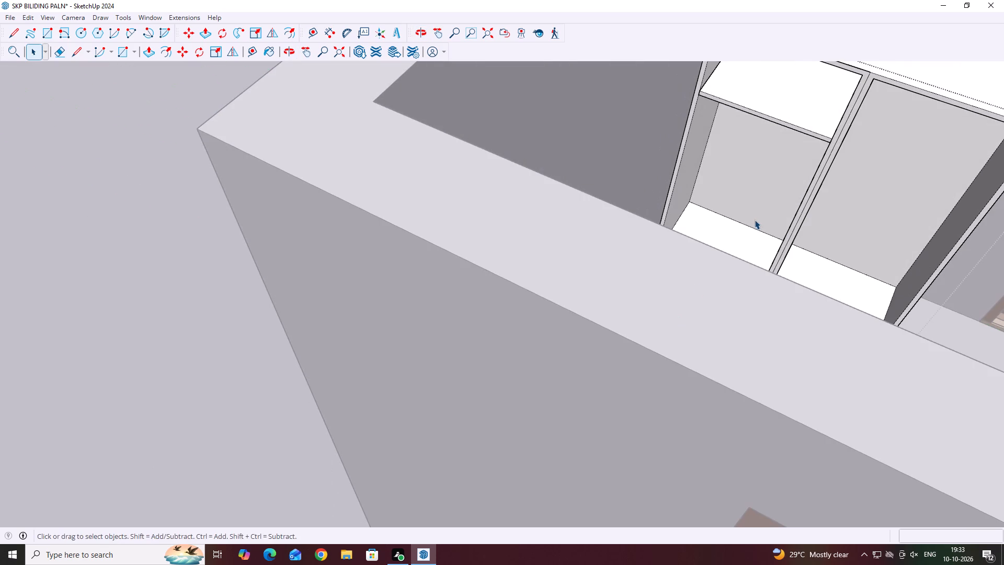
middle_click_drag(784, 188, 773, 213)
scroll(803, 150, "up", 4)
left_click(809, 155)
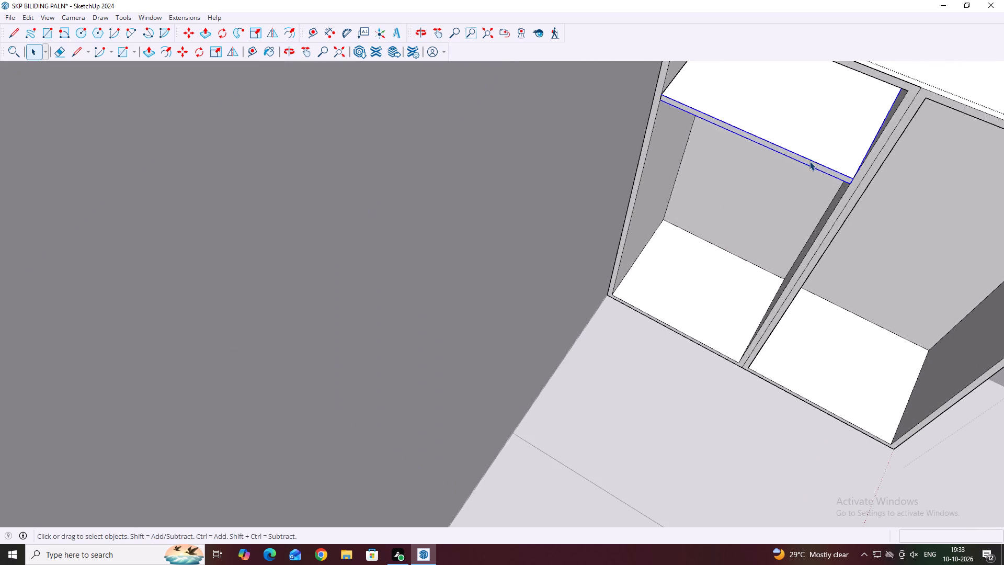
scroll(809, 161, "up", 3)
key("m")
scroll(836, 191, "up", 5)
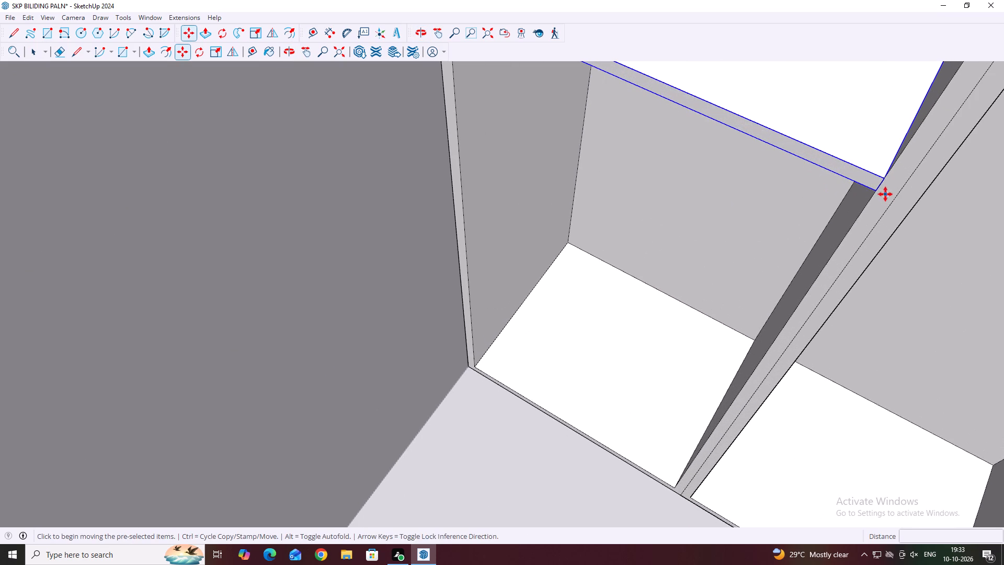
left_click_drag(876, 191, 850, 229)
scroll(835, 254, "down", 4)
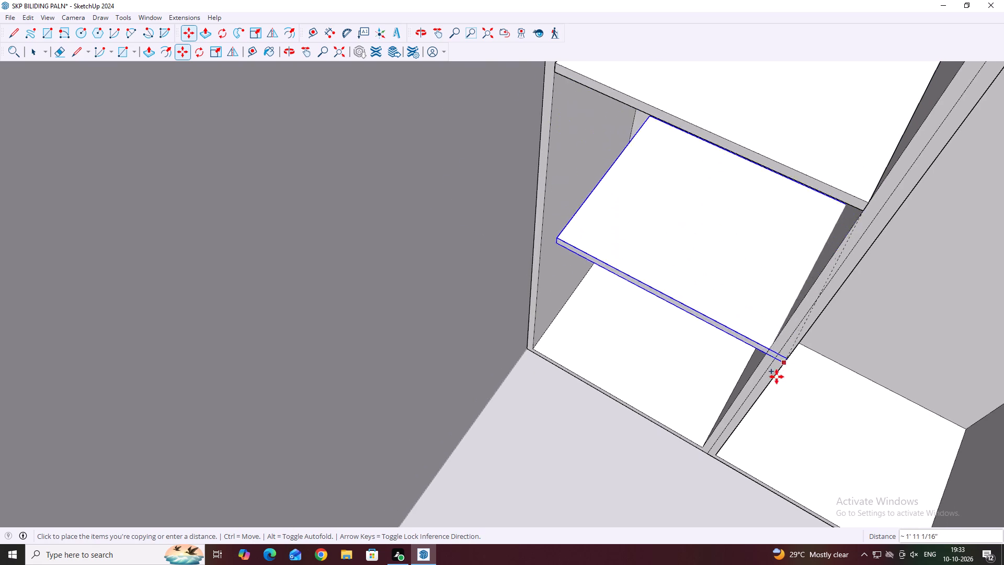
scroll(735, 397, "up", 2)
left_click(728, 413)
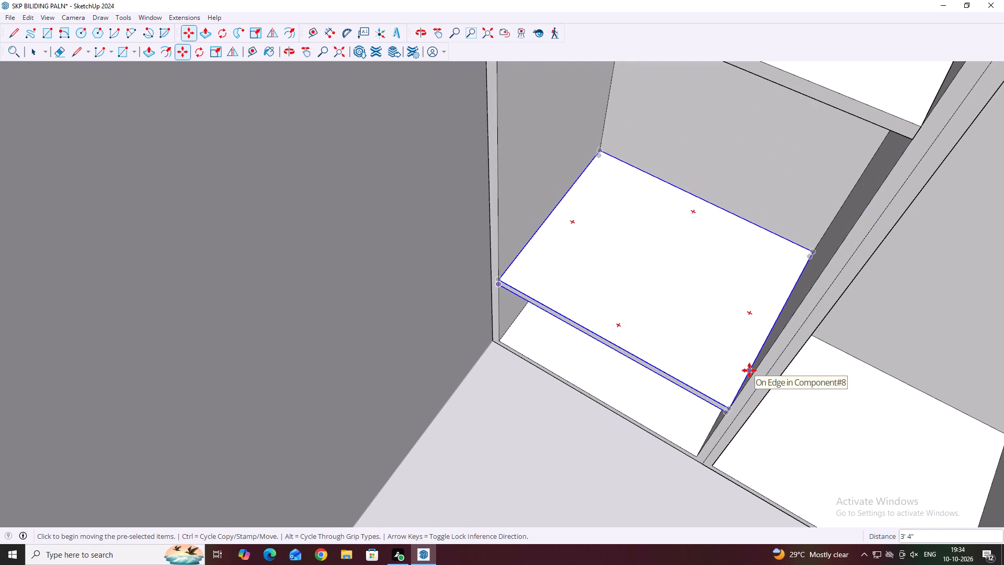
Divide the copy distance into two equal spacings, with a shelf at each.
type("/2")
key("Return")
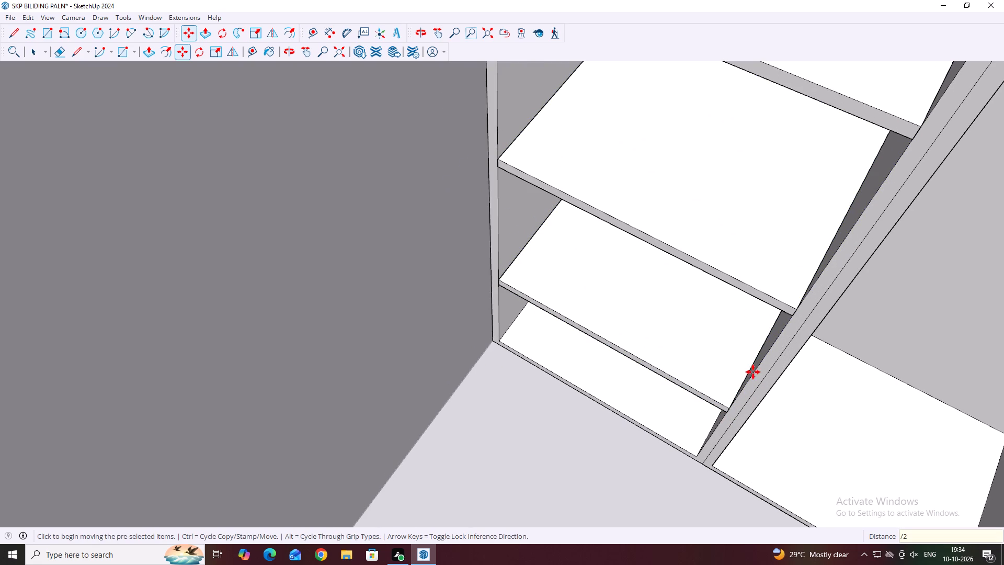
Divide the copy distance into three equal spacings, with a shelf at each.
key("slash")
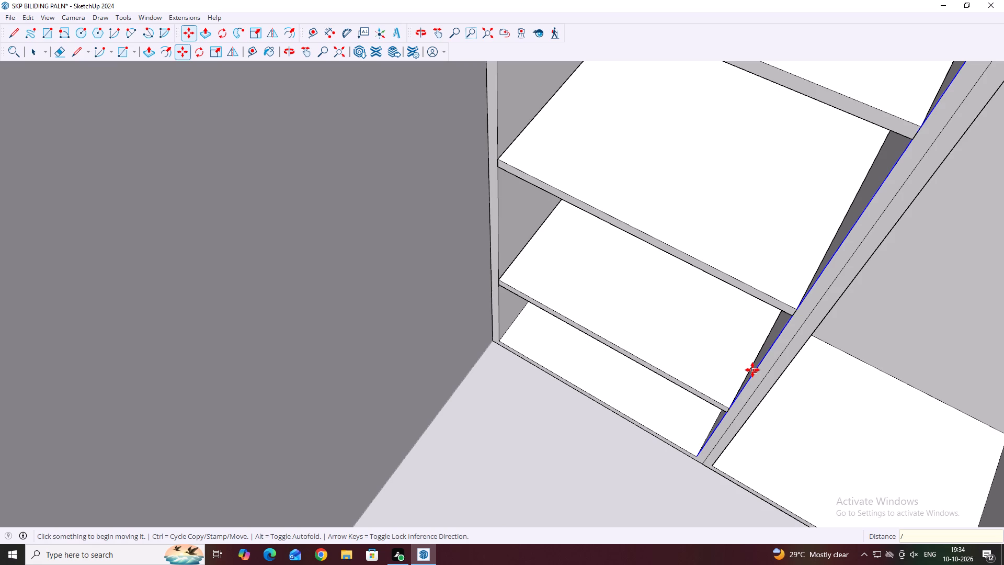
key("3")
key("Return")
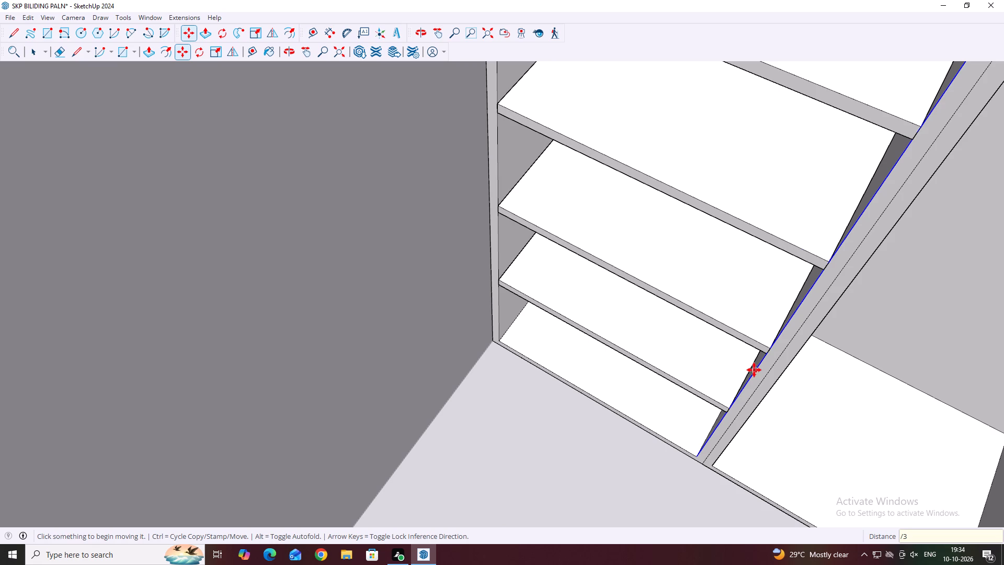
scroll(755, 370, "down", 4)
middle_click_drag(768, 360, 794, 260)
key("space")
Examine the cupboard and its shelved compartment from outside the house and from above the room.
middle_click_drag(666, 331, 708, 283)
scroll(710, 285, "down", 2)
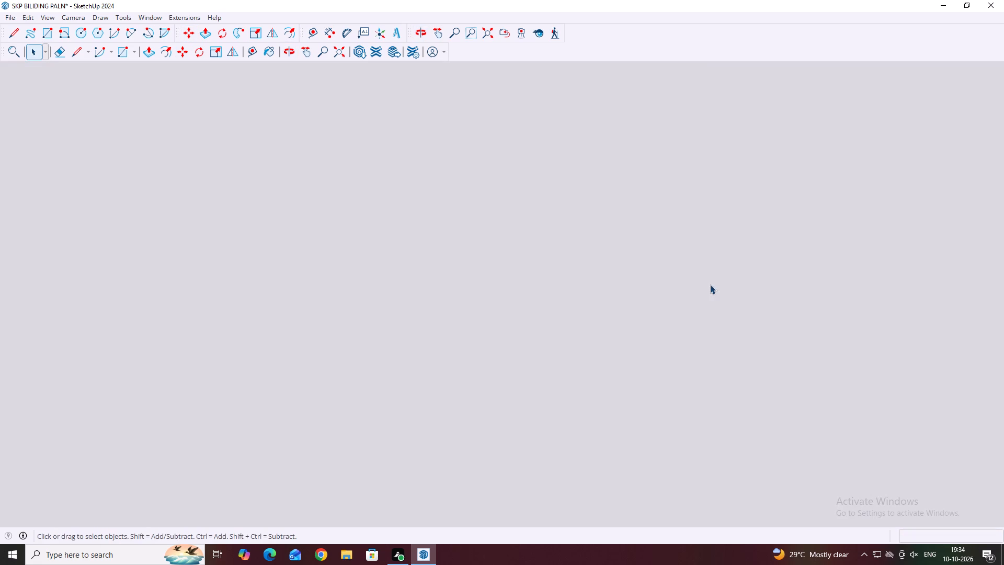
scroll(710, 285, "down", 20)
scroll(710, 285, "down", 17)
scroll(644, 304, "down", 6)
scroll(534, 282, "down", 4)
scroll(558, 298, "down", 20)
scroll(558, 298, "down", 14)
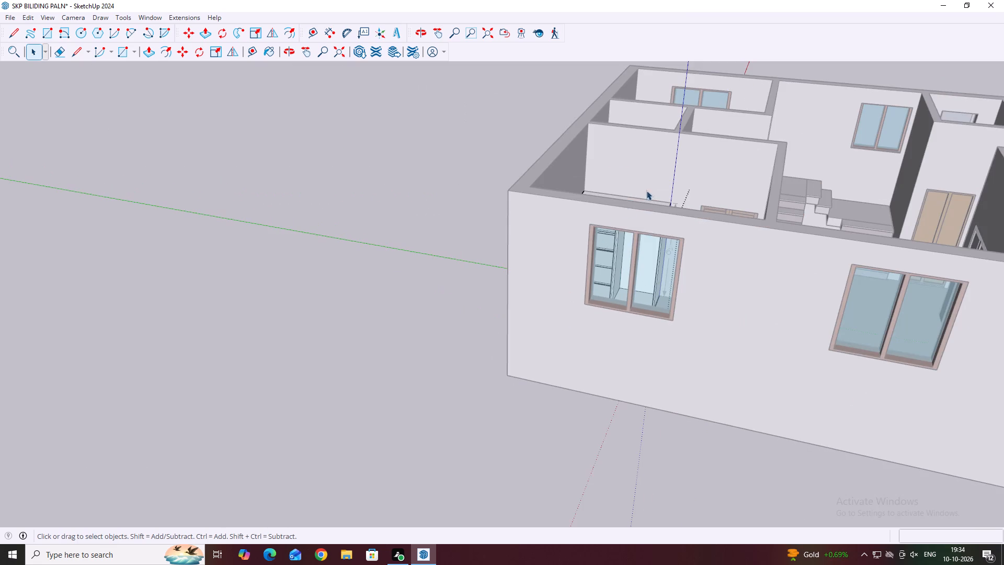
middle_click_drag(649, 190, 653, 280)
scroll(620, 244, "up", 12)
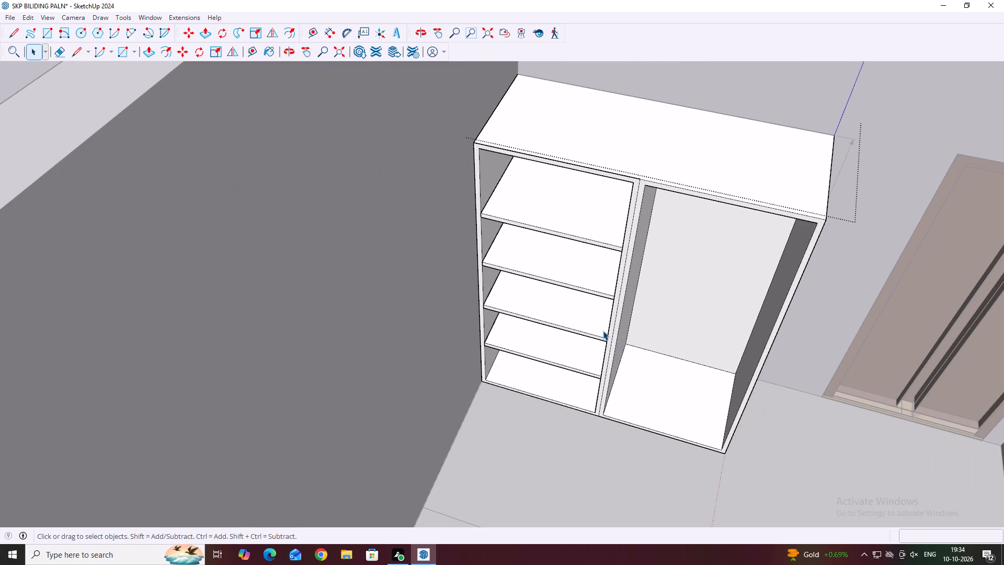
Delete the three lower shelves from the cupboard's shelved compartment, keeping only the uppermost shelf.
key("slash")
scroll(533, 334, "up", 2)
middle_click_drag(615, 335, 645, 295)
scroll(618, 319, "down", 20)
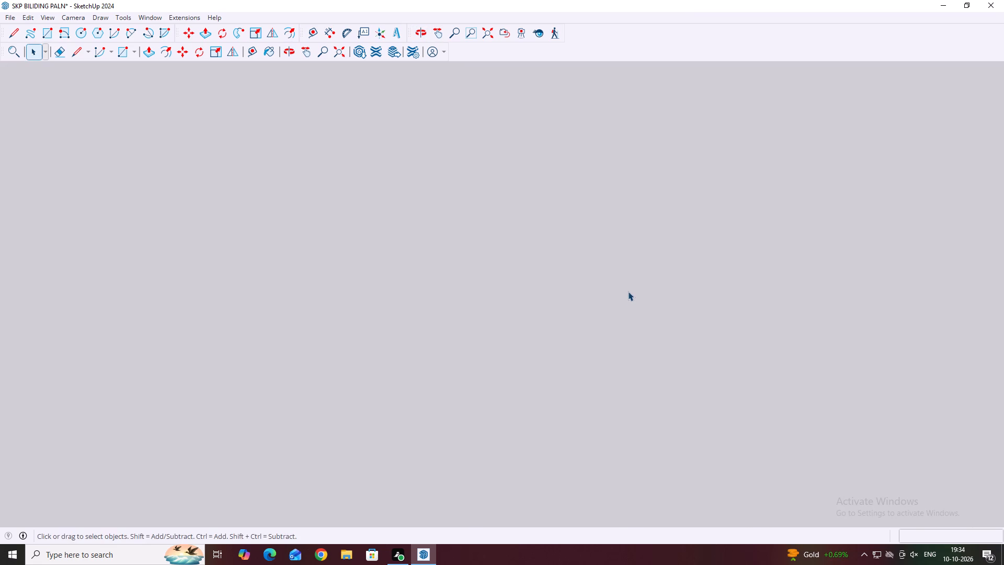
scroll(628, 291, "down", 20)
scroll(628, 291, "down", 20)
scroll(628, 291, "down", 3)
middle_click(625, 297)
middle_click_drag(624, 298, 621, 303)
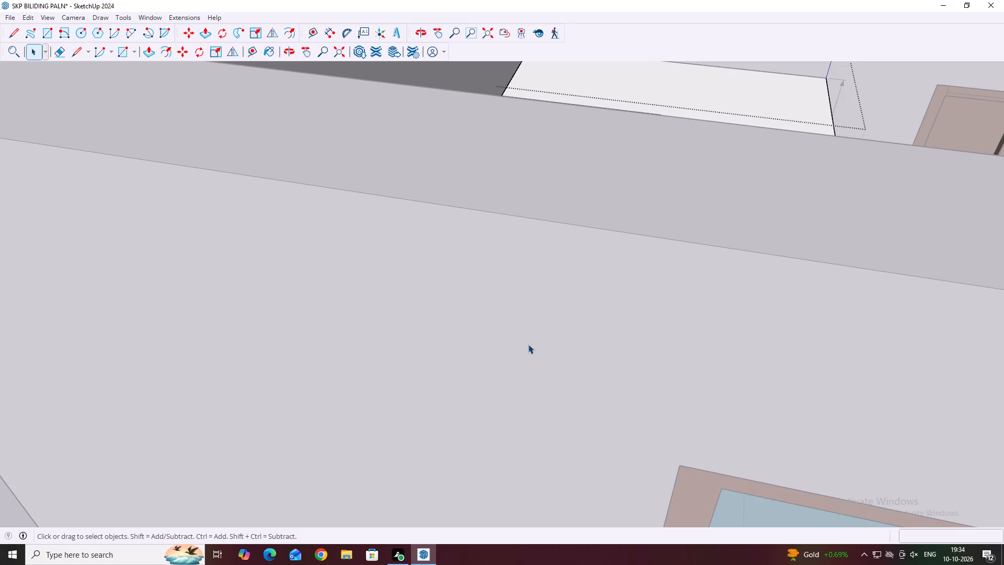
middle_click_drag(517, 272, 509, 409)
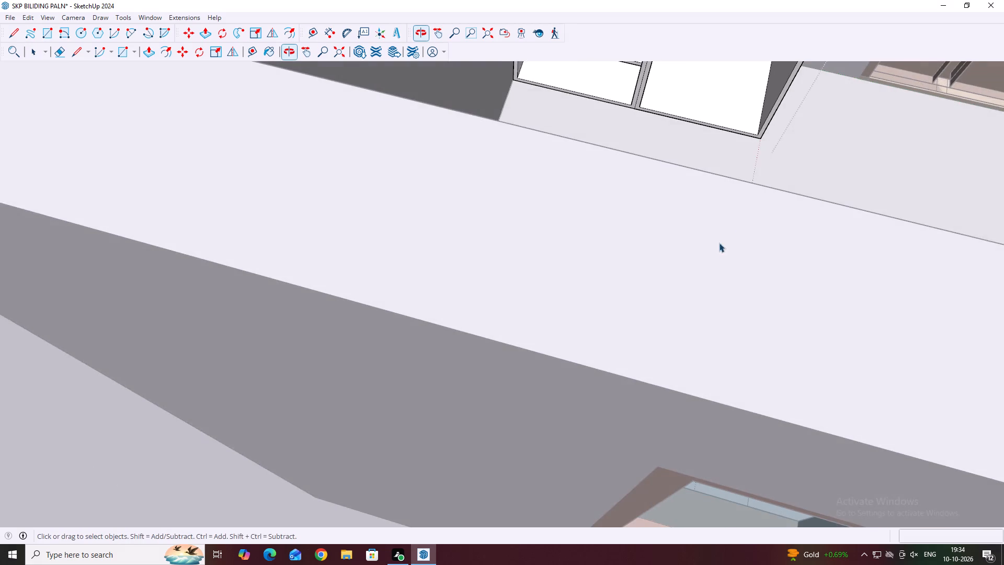
scroll(737, 223, "down", 10)
middle_click_drag(724, 101, 710, 150)
scroll(711, 155, "down", 6)
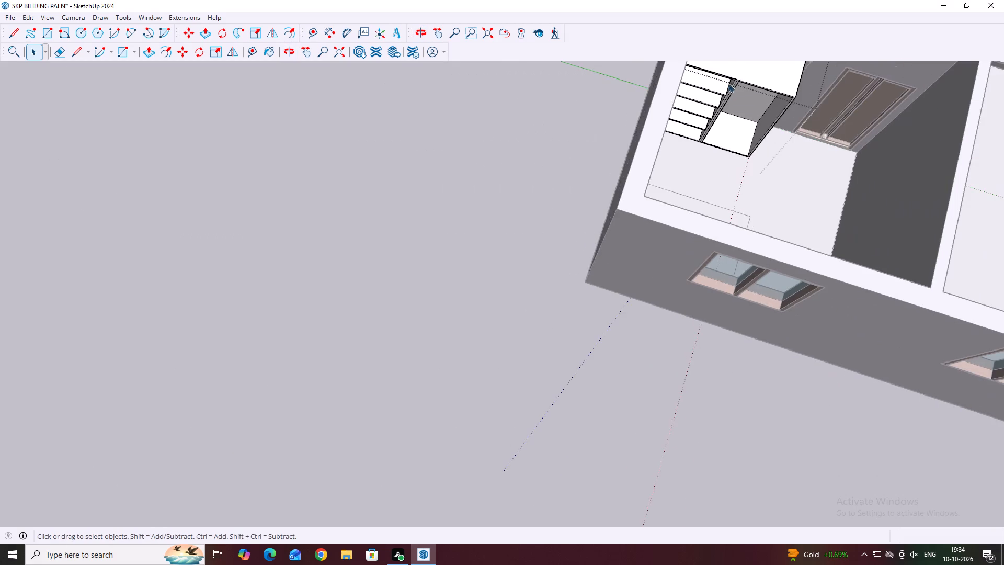
scroll(729, 75, "up", 10)
middle_click_drag(710, 108, 713, 92)
scroll(709, 98, "up", 2)
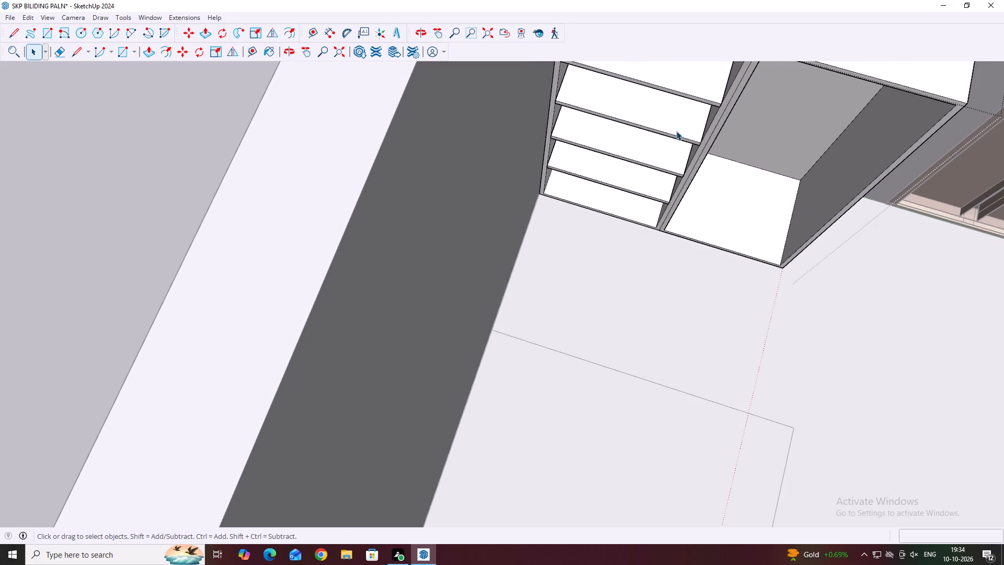
left_click(676, 131)
key("Delete")
left_click(669, 152)
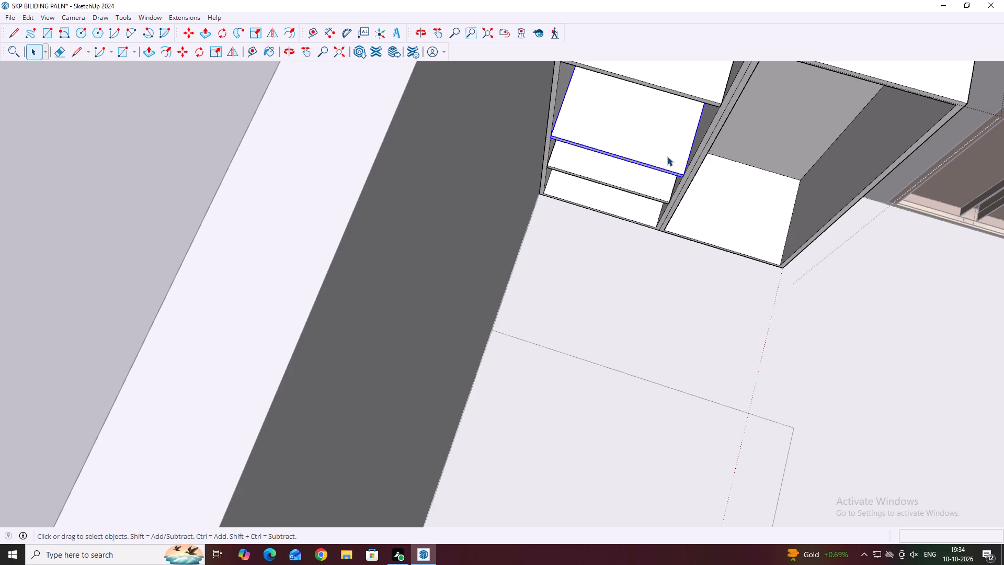
key("Delete")
left_click(649, 184)
key("Delete")
Move the remaining shelf straight up about 1' 4 1/4" to the level of the cupboard's top panel.
scroll(664, 158, "down", 5)
left_click(668, 110)
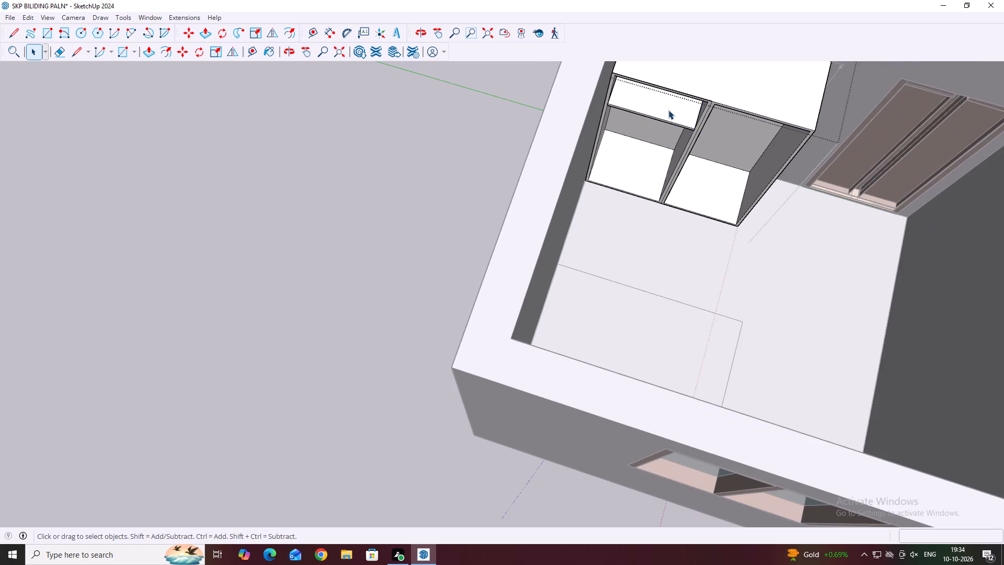
scroll(668, 111, "up", 4)
key("m")
scroll(694, 129, "up", 6)
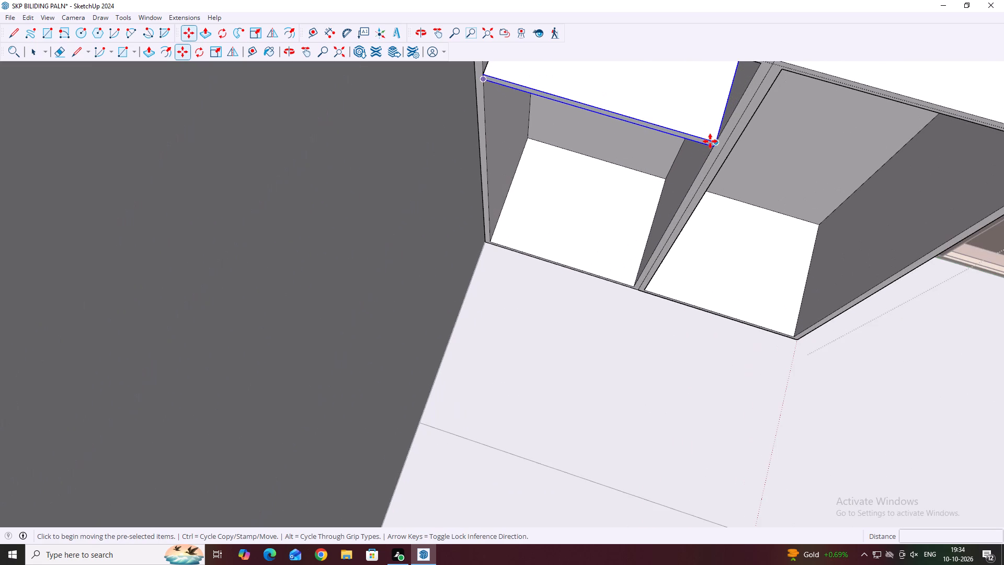
left_click(714, 141)
scroll(726, 125, "down", 5)
scroll(748, 86, "up", 3)
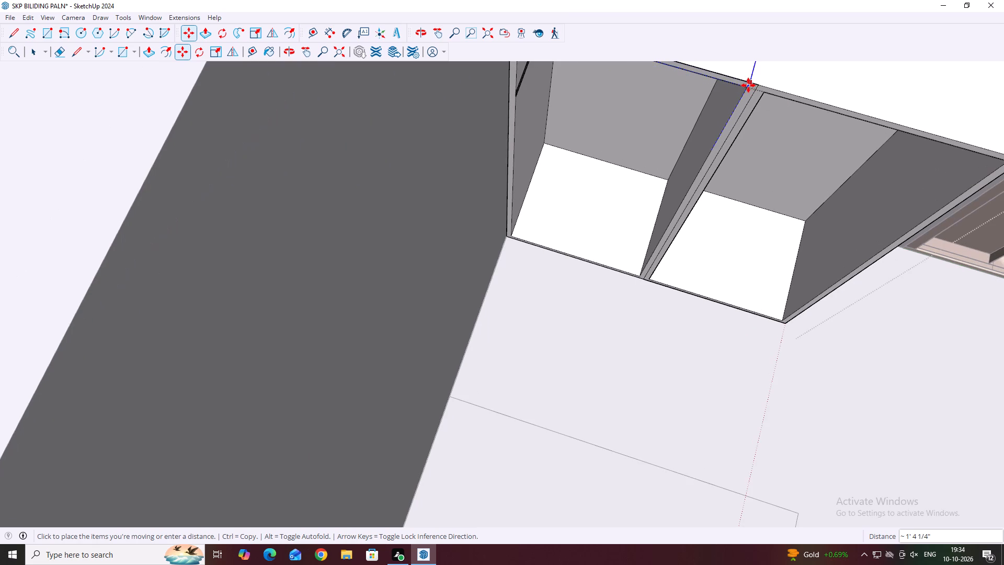
left_click(748, 85)
scroll(747, 88, "up", 3)
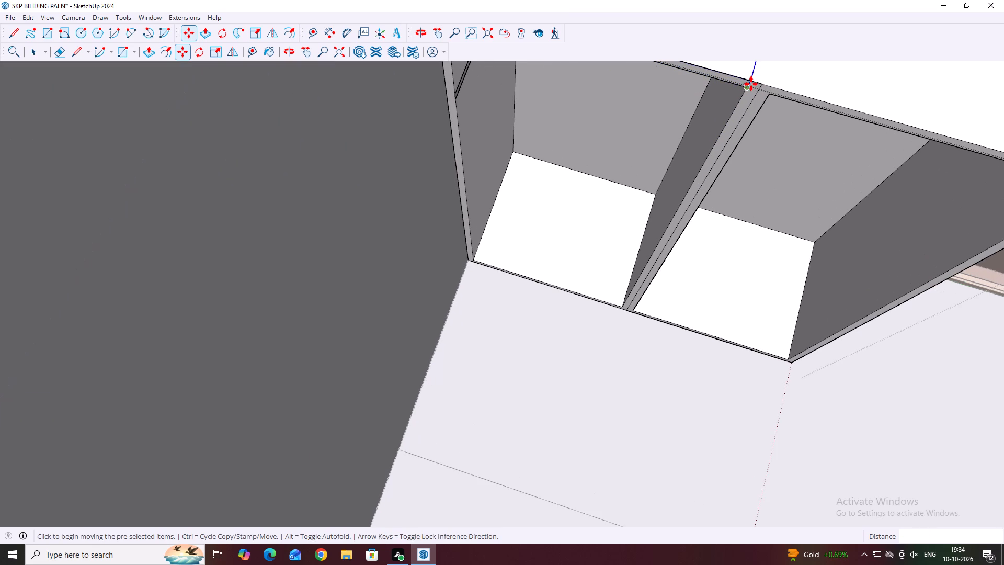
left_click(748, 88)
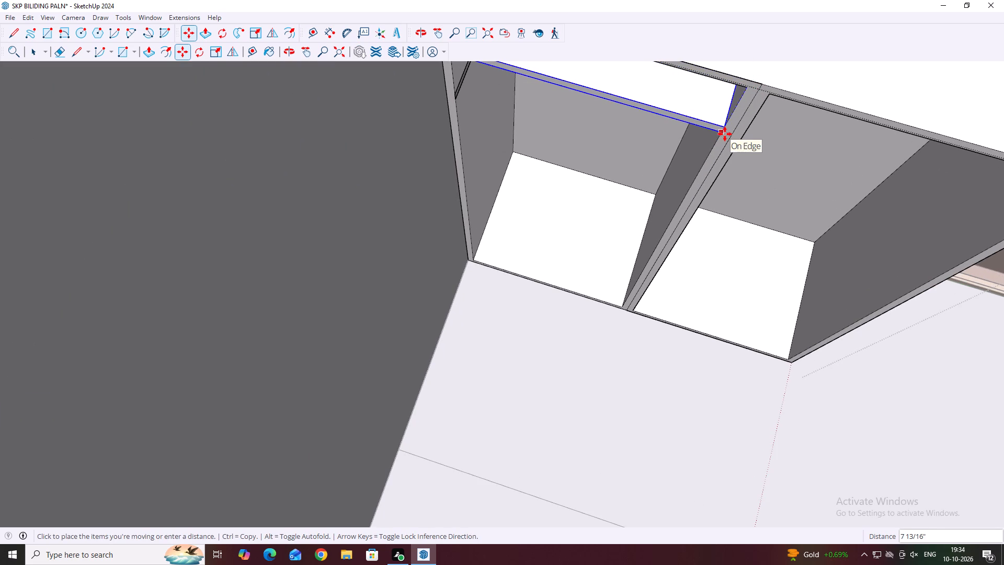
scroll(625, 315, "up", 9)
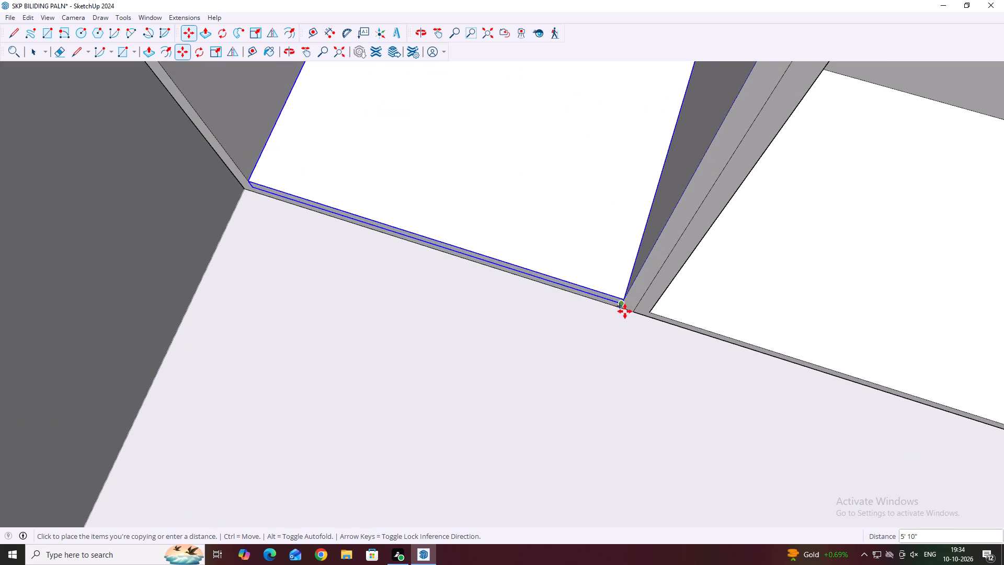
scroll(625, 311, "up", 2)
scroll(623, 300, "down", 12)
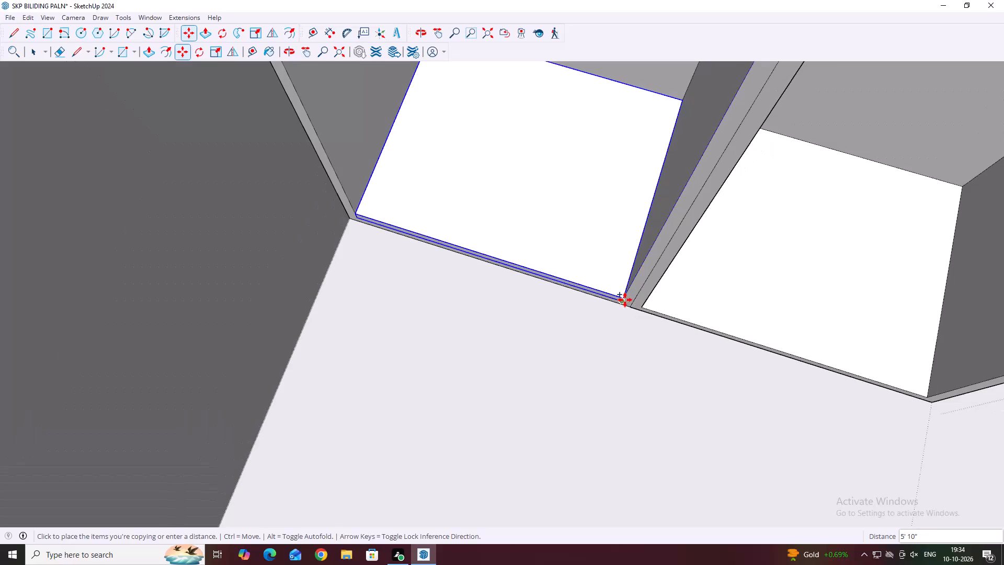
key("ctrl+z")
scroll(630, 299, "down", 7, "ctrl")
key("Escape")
Lower the shelf 1" so it sits directly beneath the cupboard's top panel.
scroll(668, 204, "up", 2)
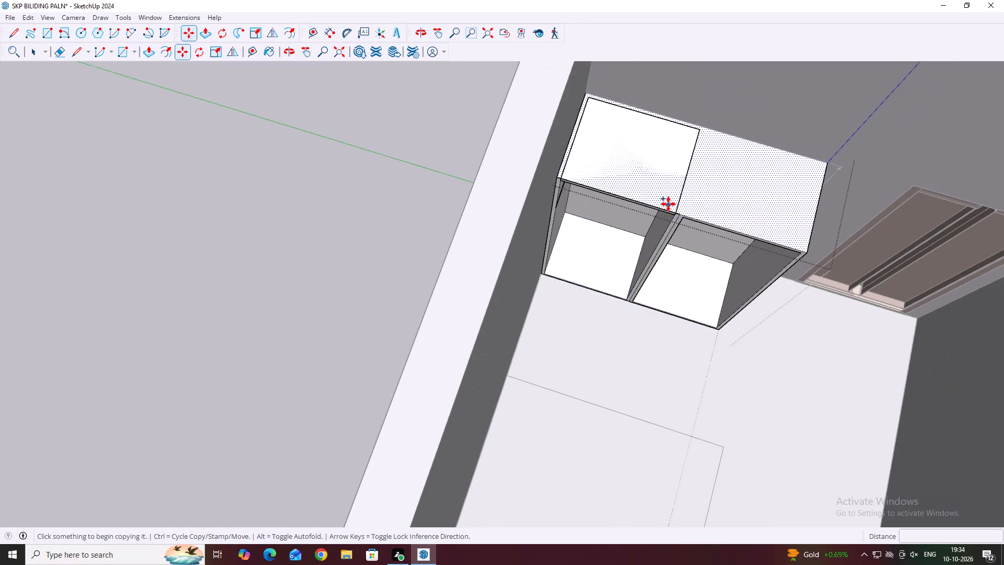
scroll(668, 204, "up", 2)
key("space")
scroll(669, 210, "up", 7)
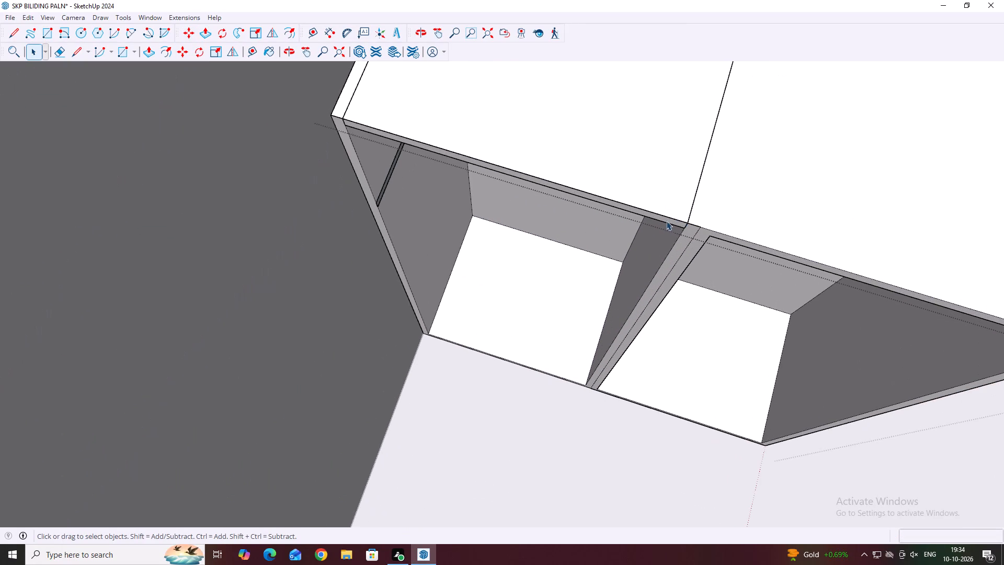
left_click(668, 220)
scroll(670, 224, "up", 3)
key("m")
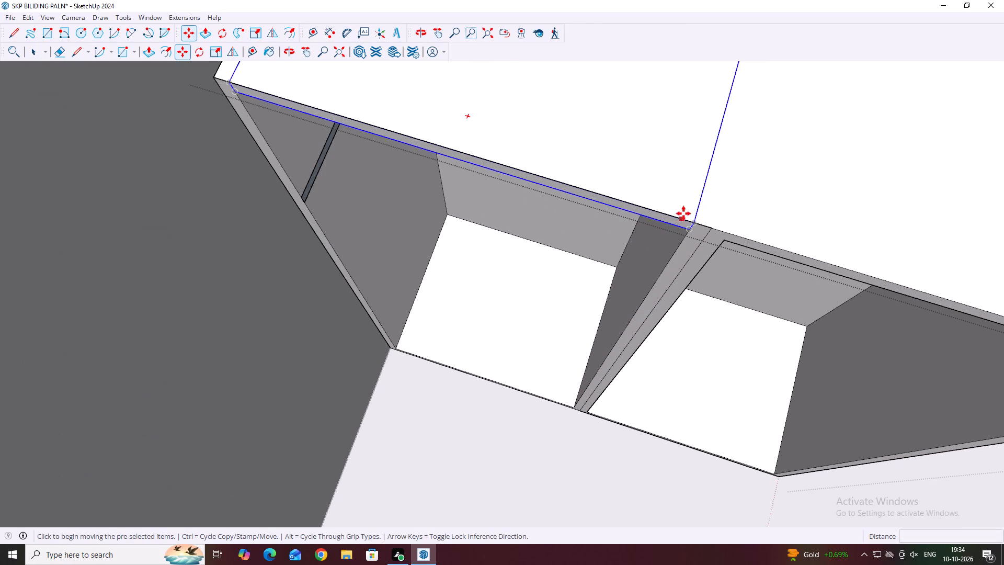
scroll(692, 209, "up", 4)
left_click(693, 227)
left_click(687, 238)
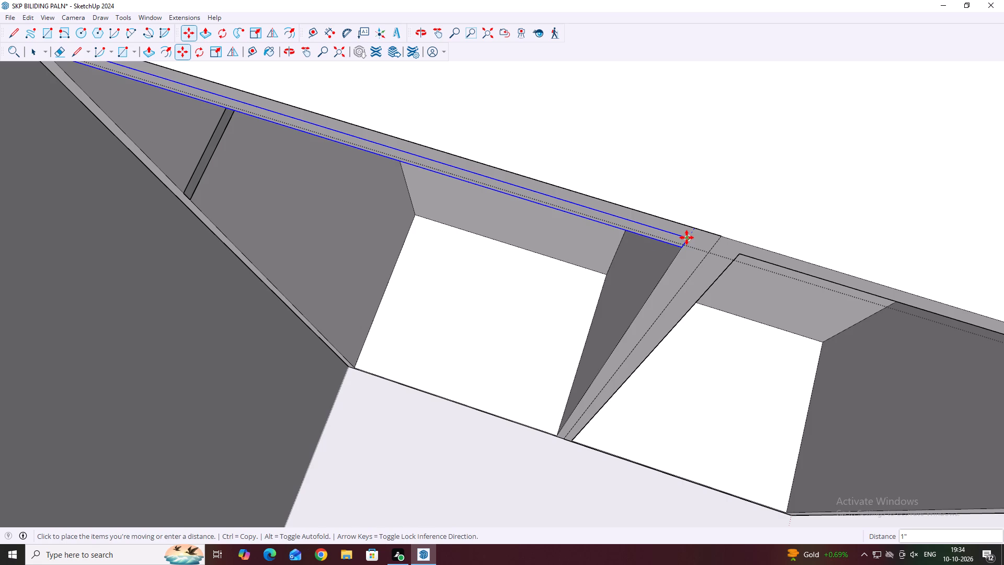
Copy the shelf from beneath the top panel straight down to the floor of the same compartment.
scroll(647, 244, "down", 6)
middle_click_drag(655, 241, 669, 211)
middle_click_drag(629, 263, 658, 183)
scroll(681, 180, "down", 4)
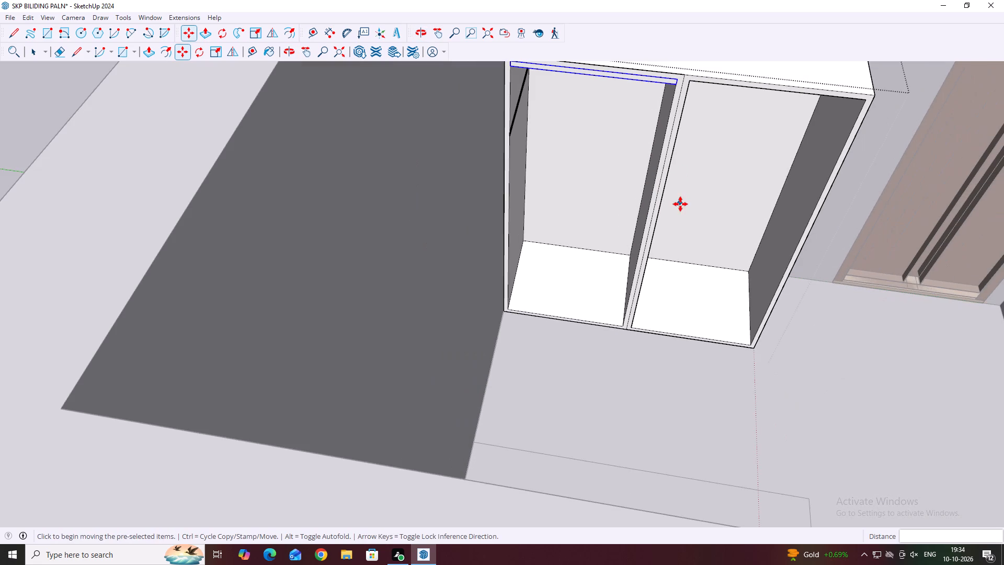
left_click(676, 84)
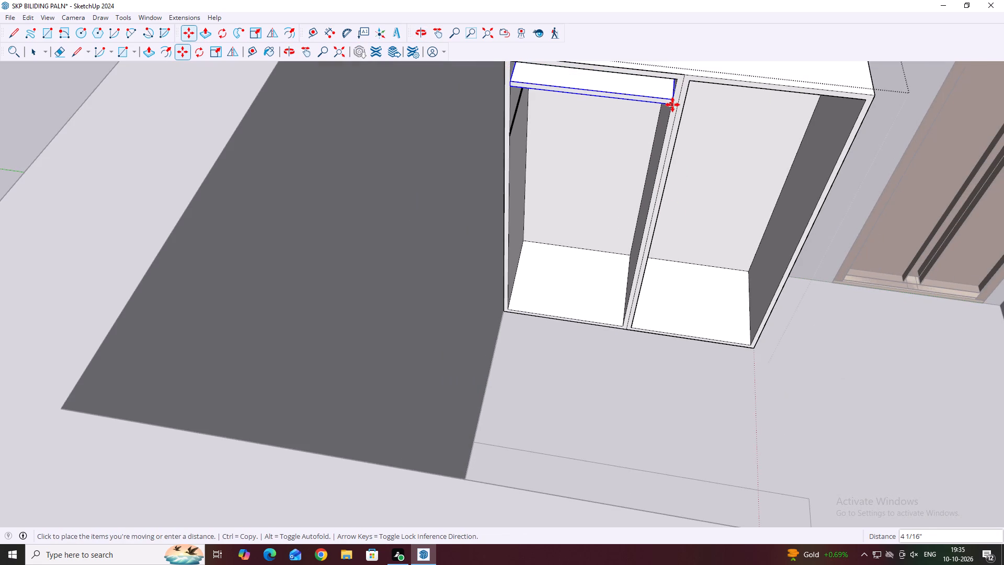
scroll(649, 299, "up", 6)
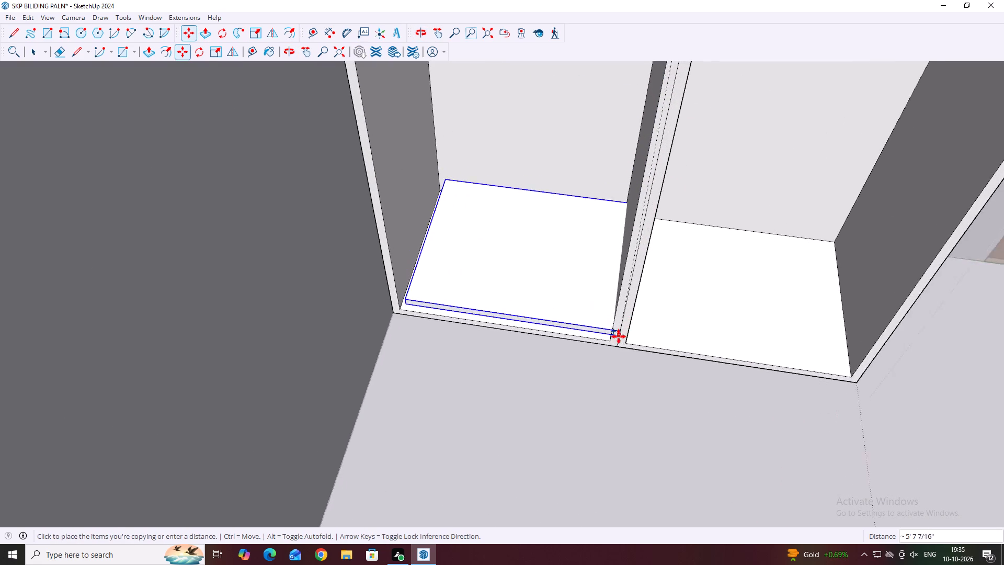
scroll(619, 336, "up", 4)
left_click(608, 340)
scroll(618, 326, "down", 7)
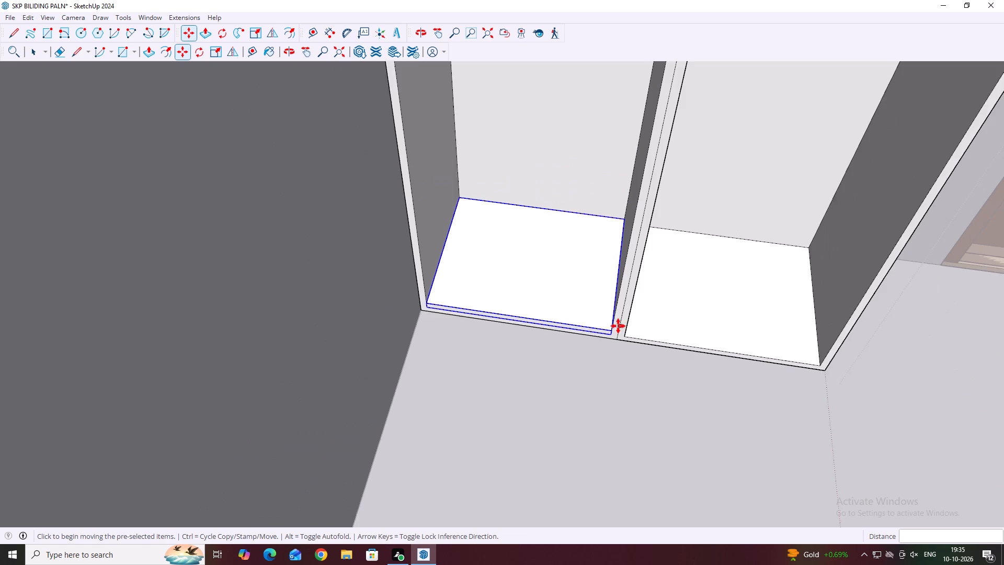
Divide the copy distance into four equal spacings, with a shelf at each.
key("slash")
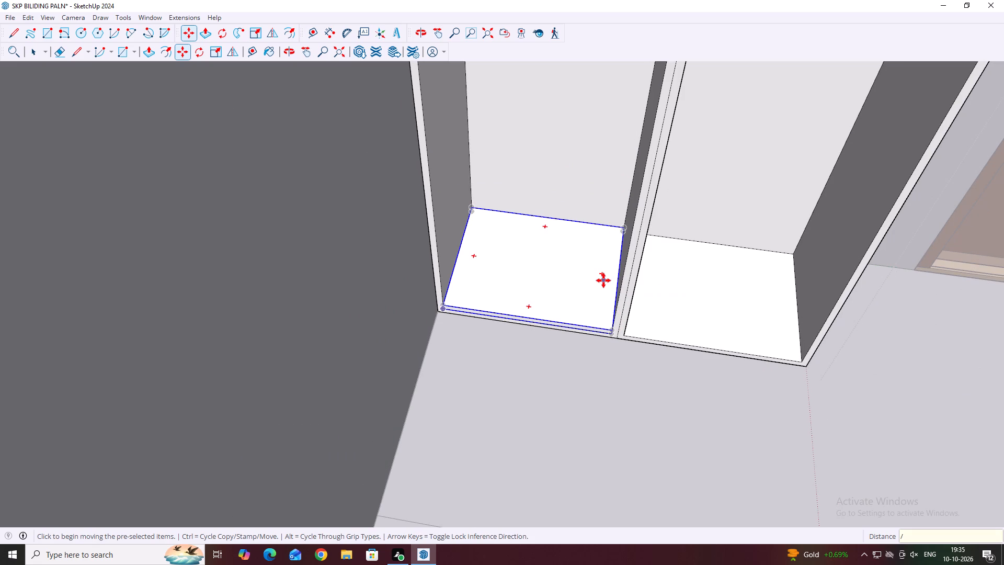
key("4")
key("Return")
Divide the copy distance into five equal spacings, with a shelf at each.
scroll(604, 292, "down", 6)
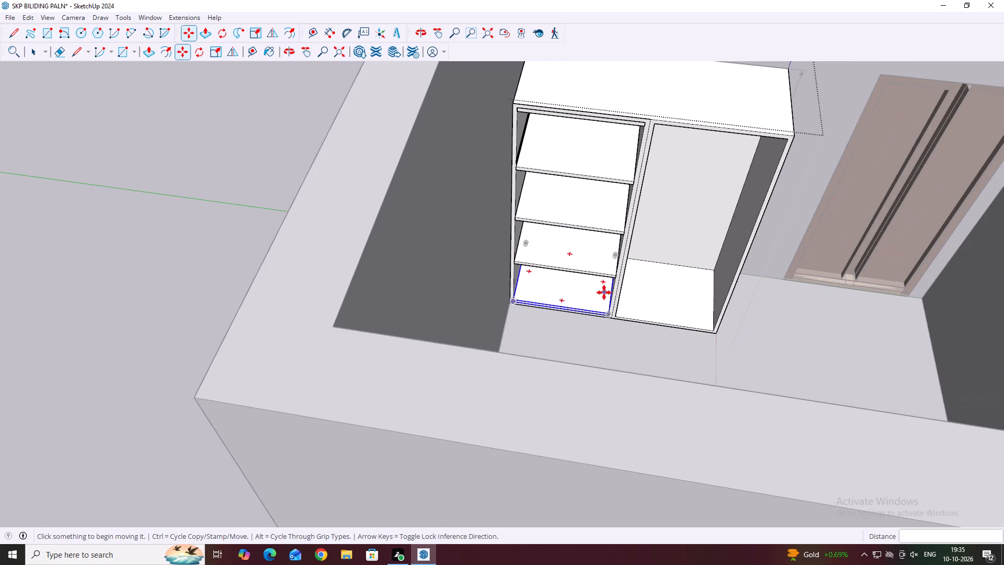
middle_click_drag(627, 276, 603, 313)
scroll(574, 254, "up", 3)
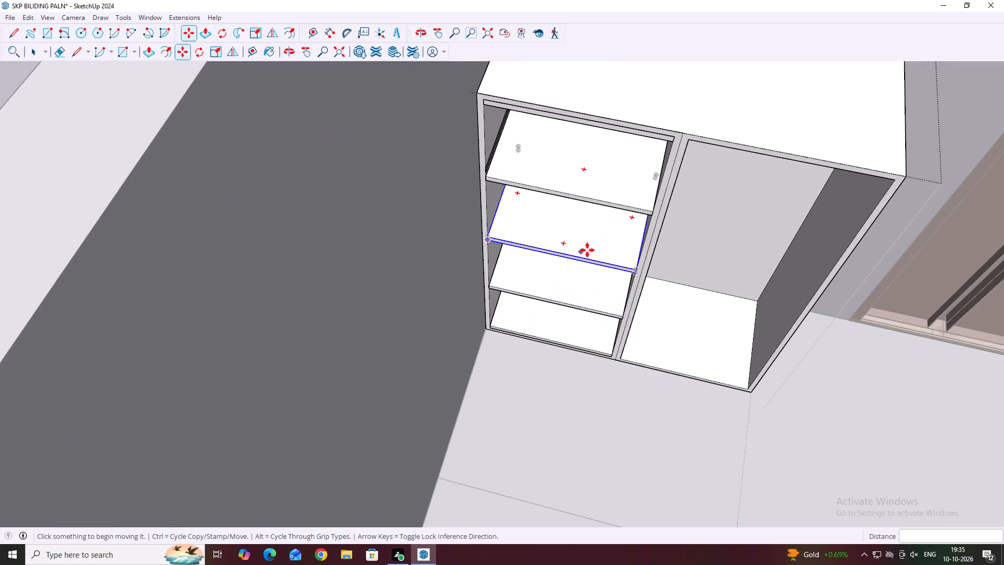
middle_click_drag(648, 222, 652, 206)
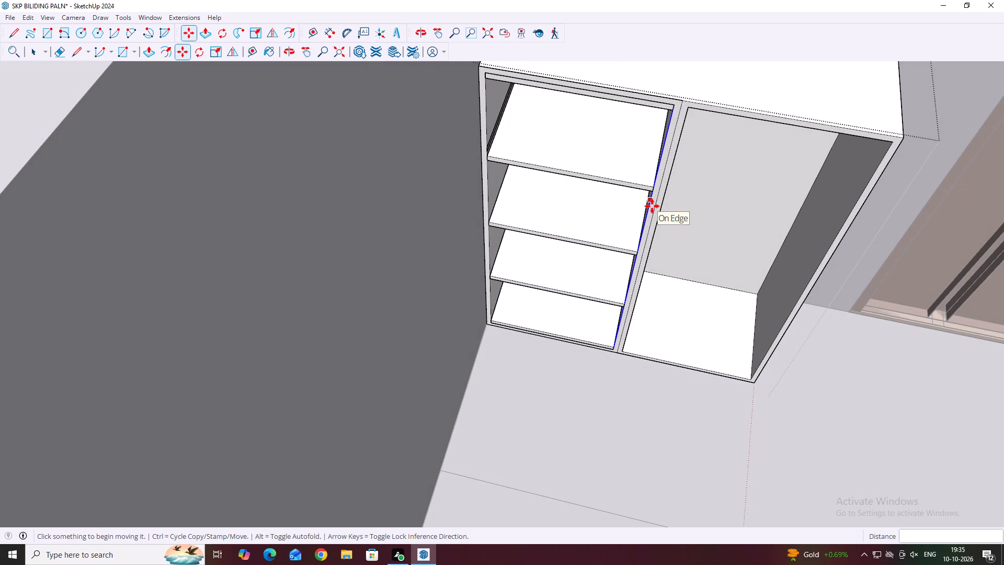
type("/5")
key("Return")
middle_click_drag(660, 199, 665, 184)
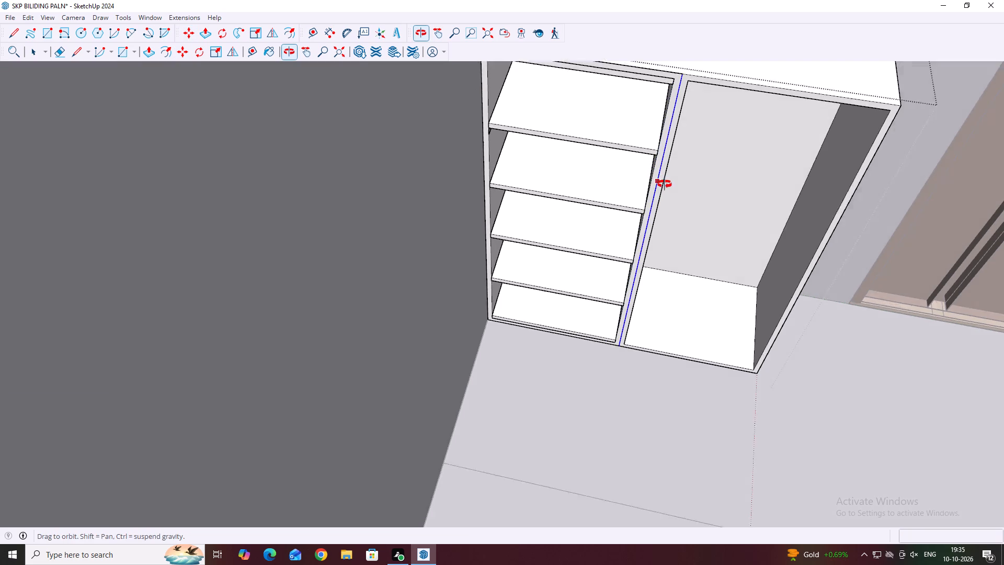
middle_click_drag(665, 184, 664, 170)
key("Escape")
key("space")
Copy the five shelves below the topmost one 2' 6" along the green axis into the cupboard's empty second compartment.
scroll(609, 197, "down", 1)
scroll(557, 188, "up", 1)
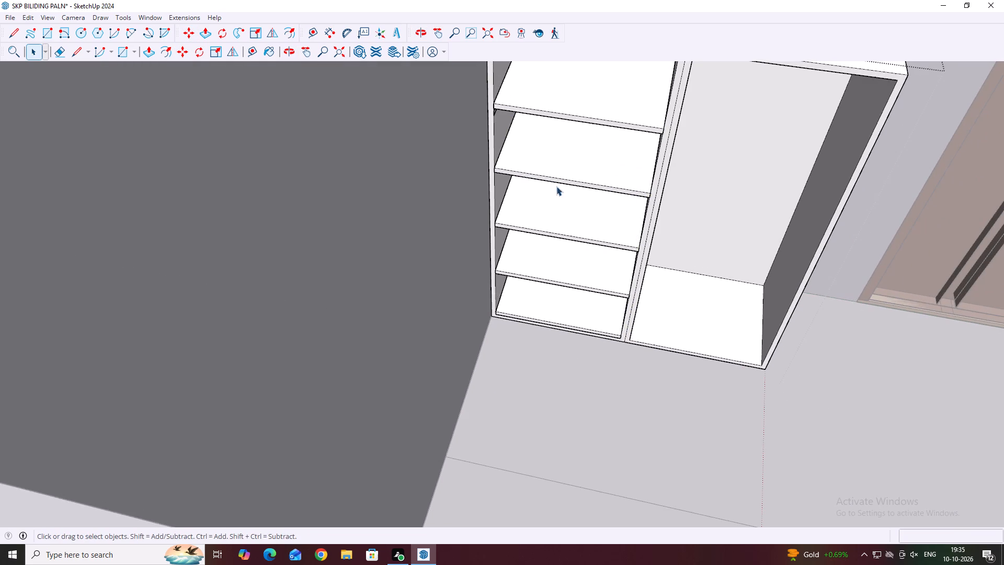
scroll(569, 187, "up", 2)
scroll(651, 194, "up", 2)
scroll(651, 194, "down", 9)
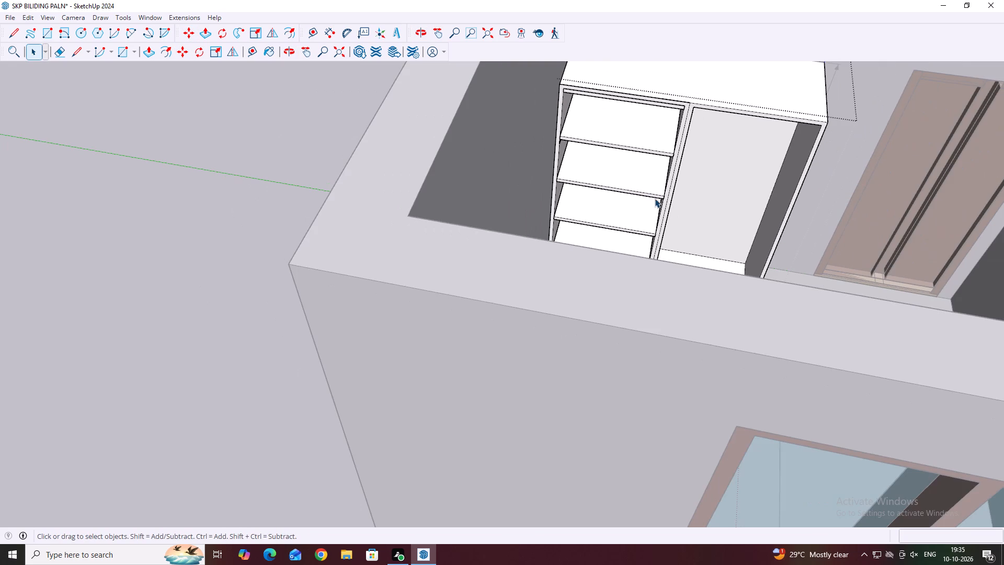
left_click(654, 148)
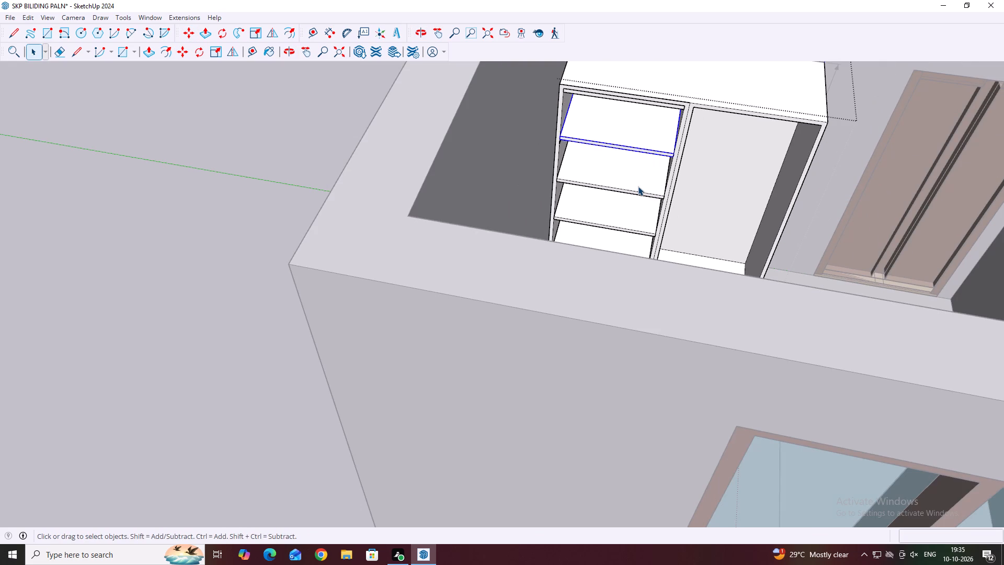
middle_click_drag(648, 219, 650, 226)
scroll(650, 225, "down", 3)
middle_click_drag(642, 225, 641, 250)
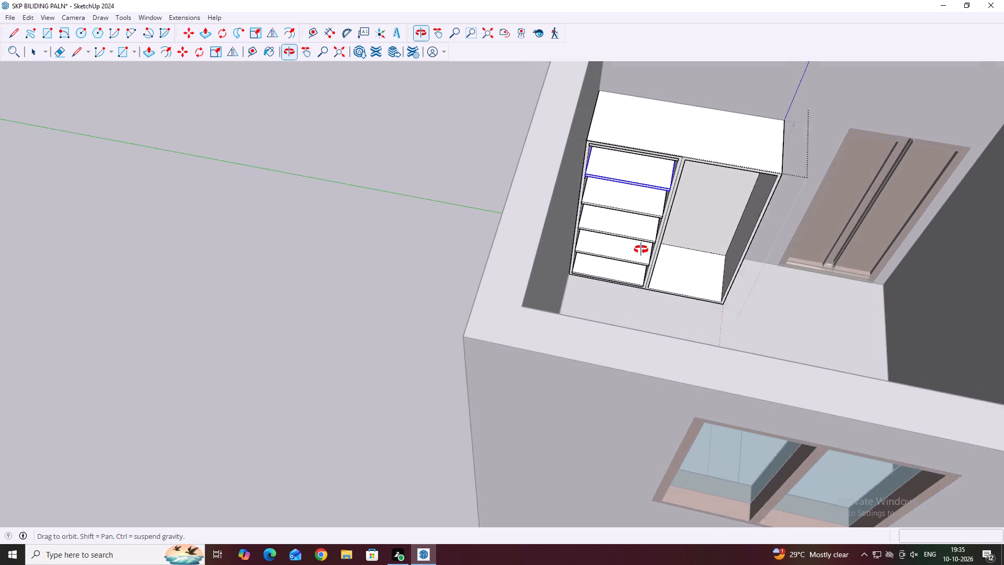
middle_click_drag(641, 250, 638, 257)
left_click(634, 232, "shift")
left_click(639, 209, "shift")
left_click(623, 257, "shift")
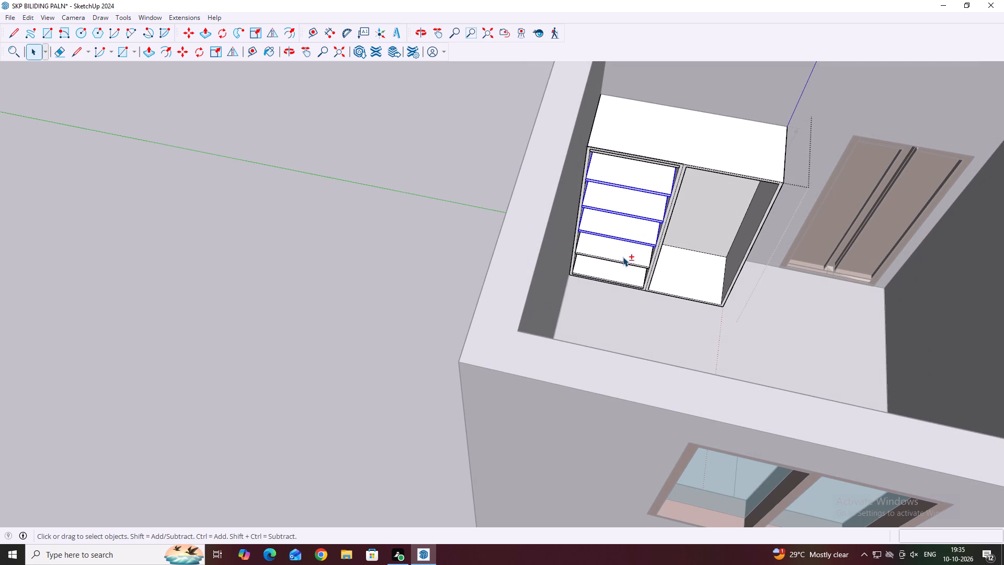
left_click(623, 269, "shift")
key("m")
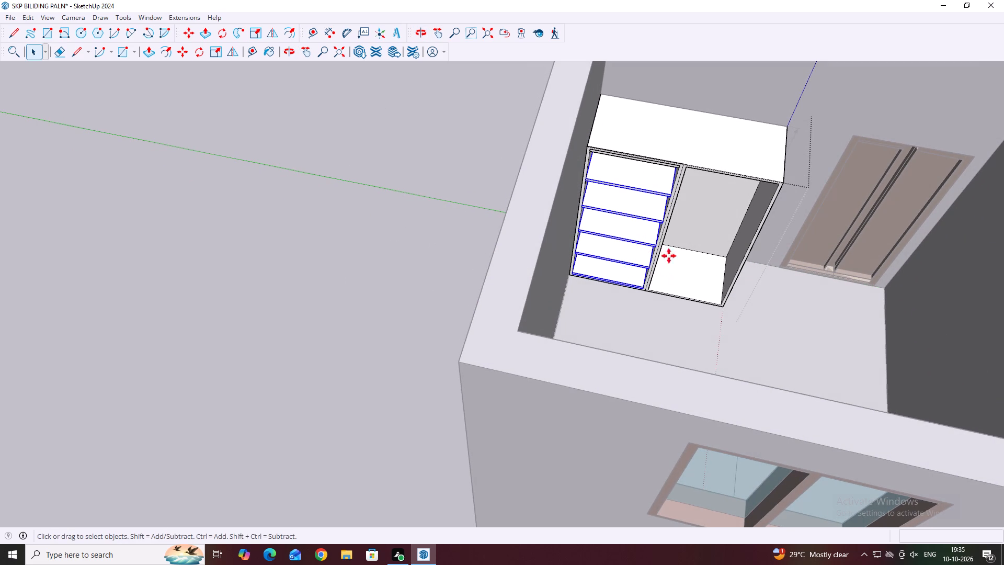
scroll(667, 195, "up", 3)
scroll(560, 172, "up", 7)
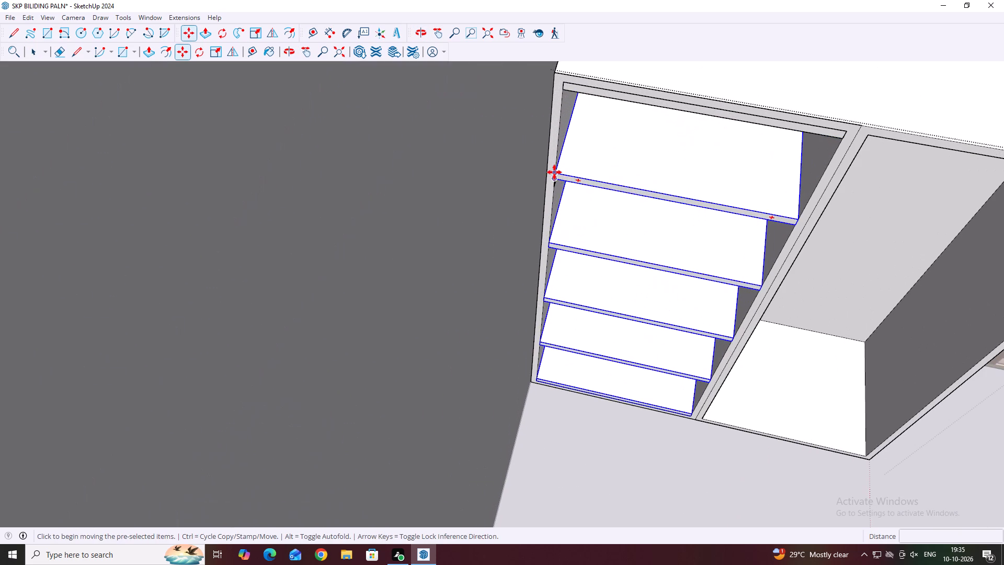
left_click(554, 172)
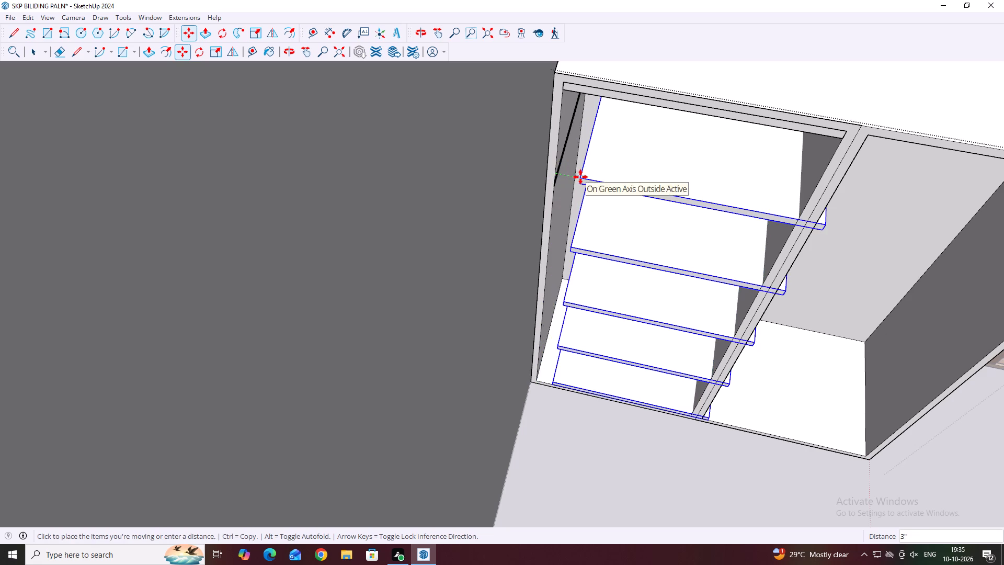
scroll(827, 257, "down", 2)
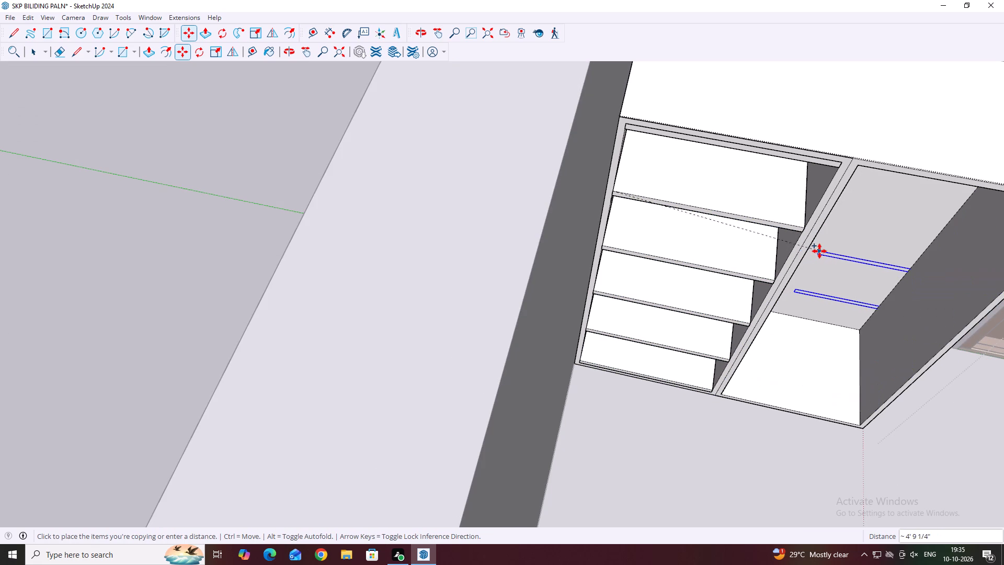
key("Right")
scroll(838, 266, "down", 4)
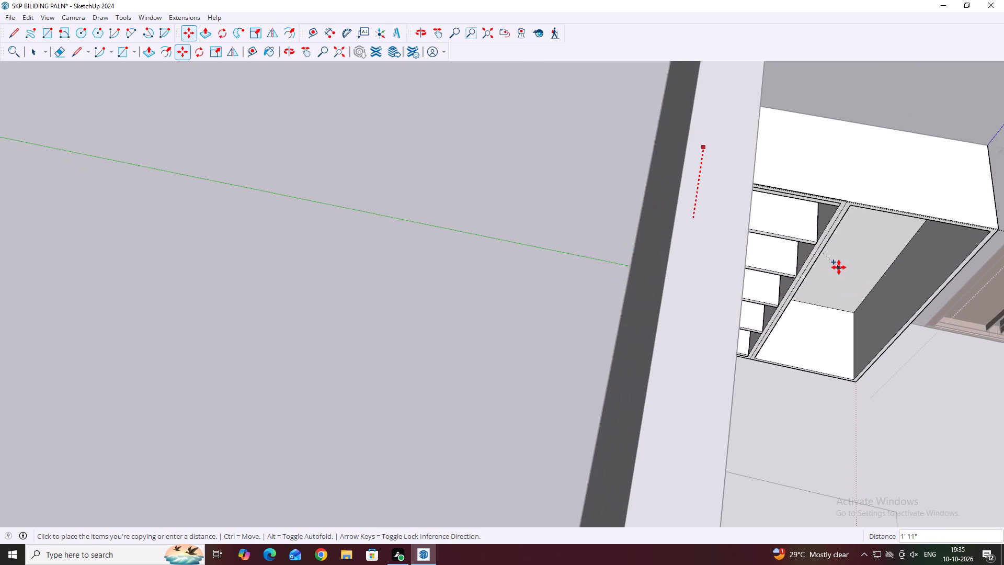
key("Up")
key("Left")
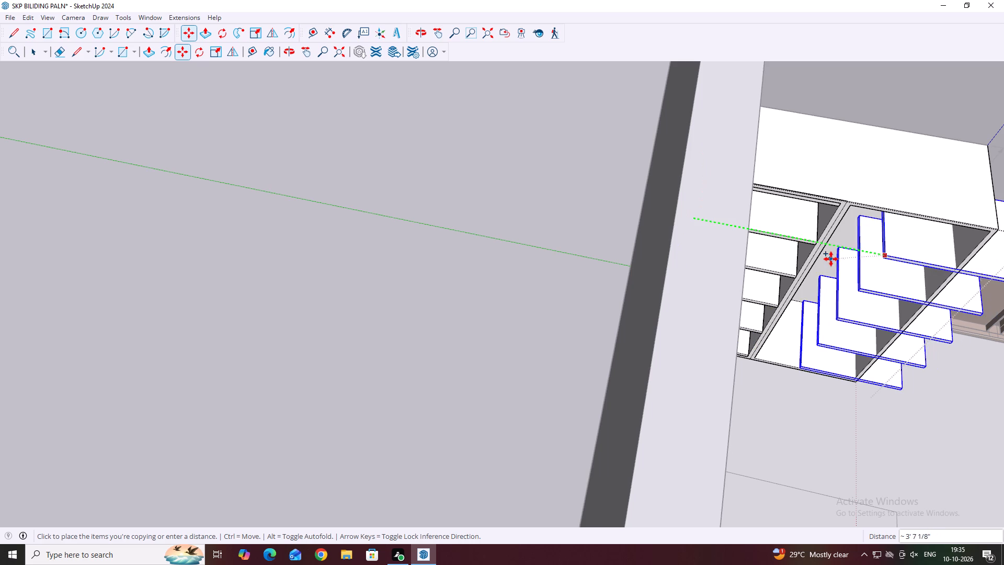
scroll(825, 248, "up", 11)
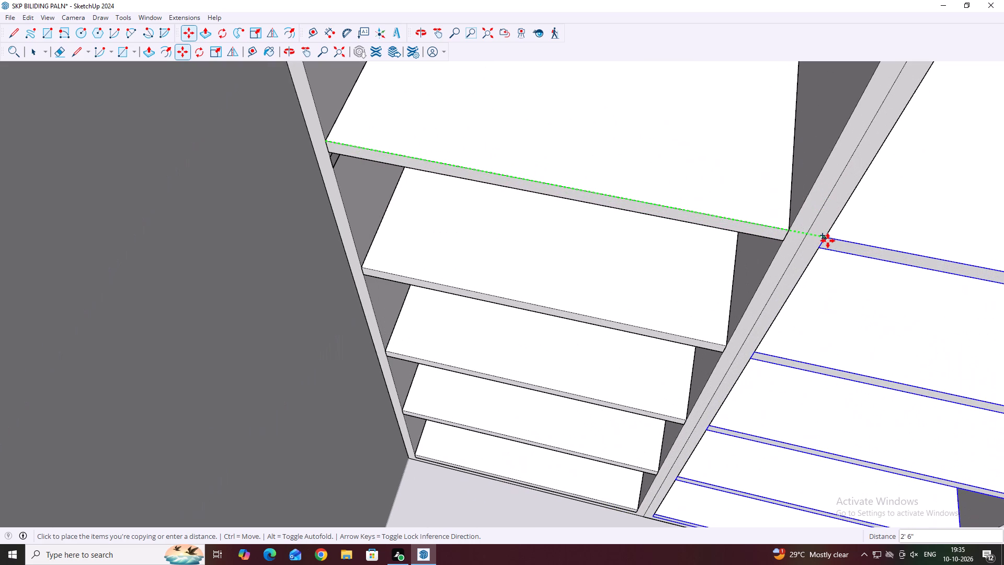
left_click(828, 239)
key("space")
scroll(660, 288, "down", 8)
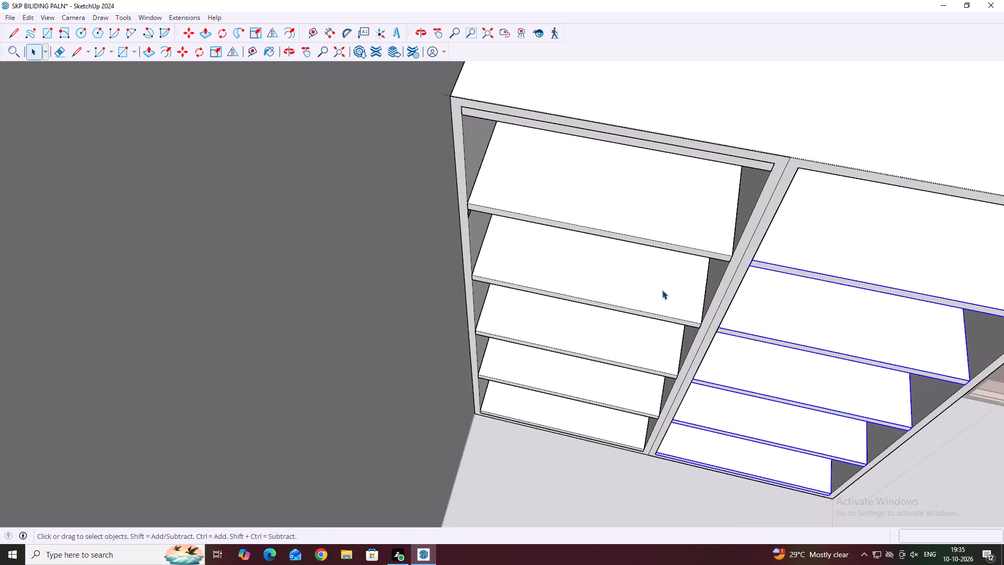
scroll(662, 290, "down", 3)
key("space")
left_click(631, 400)
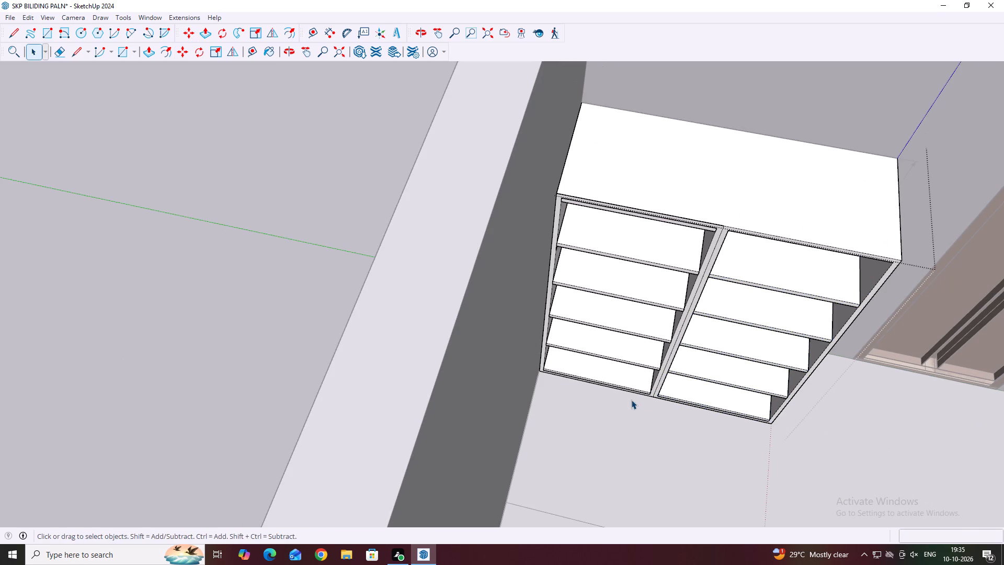
Copy the shelf directly beneath the top panel across to the same height in the second compartment, and leave the cupboard group.
middle_click_drag(865, 380, 841, 369)
scroll(820, 265, "up", 2)
scroll(725, 236, "up", 3)
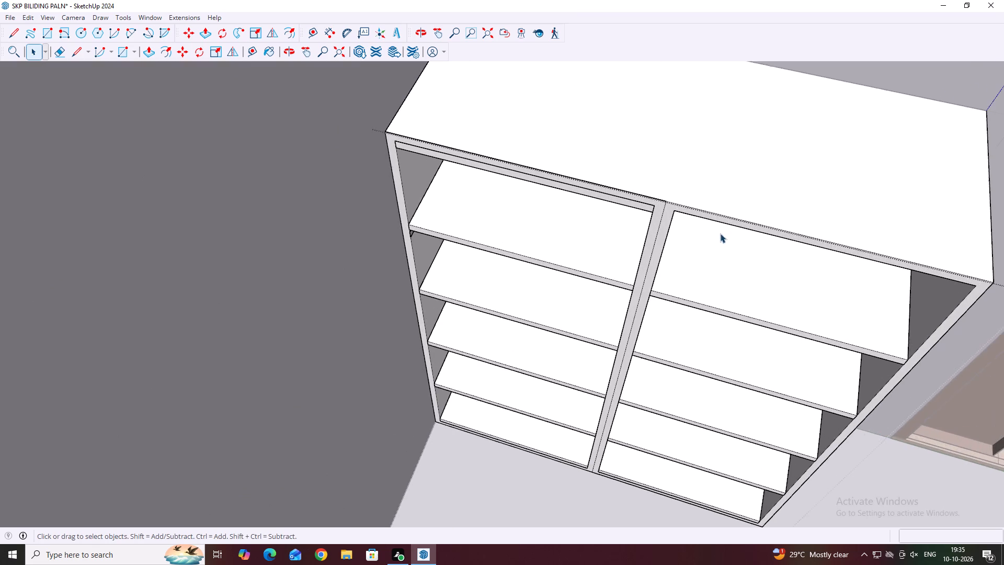
middle_click_drag(747, 221, 751, 187)
scroll(645, 157, "up", 1)
left_click(644, 150)
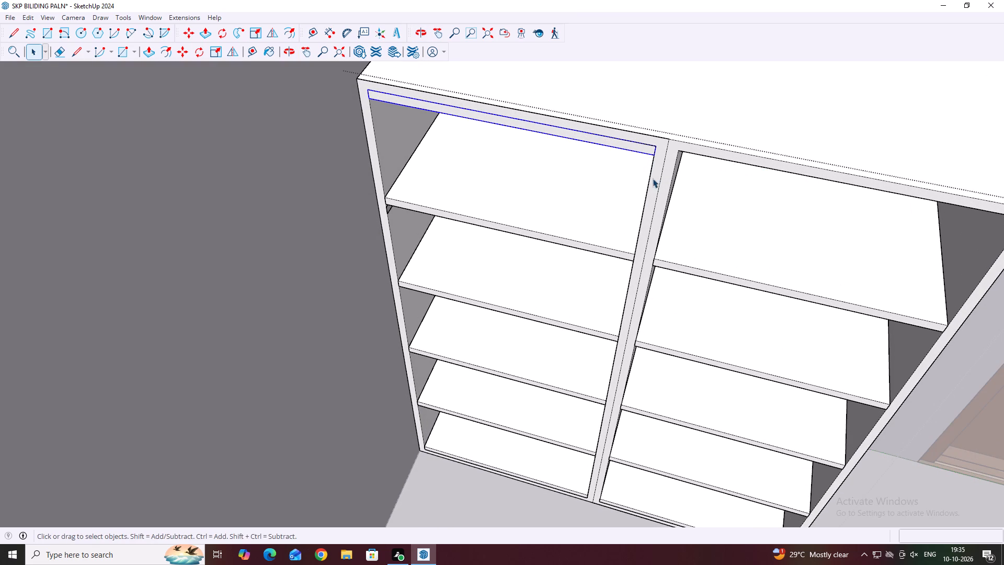
key("m")
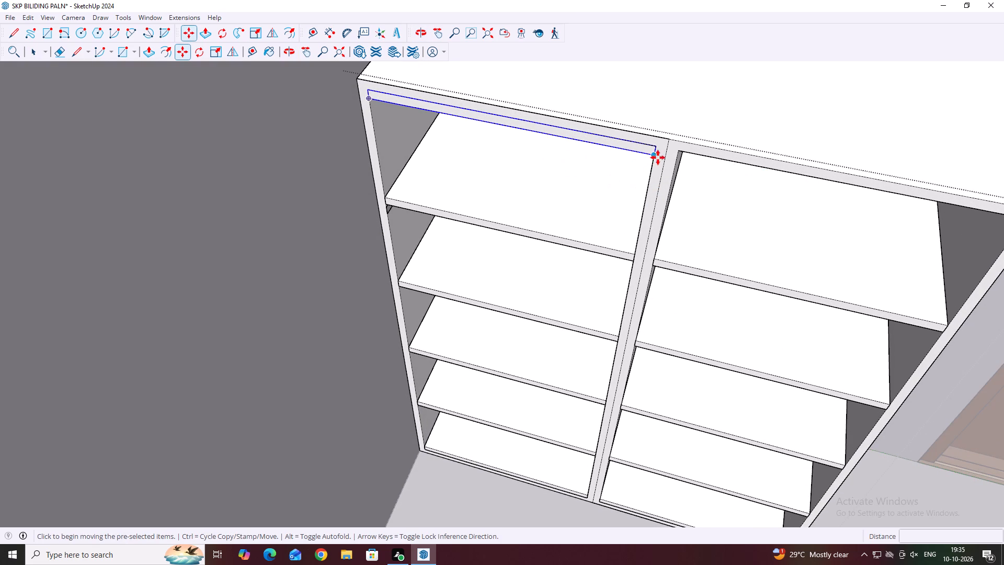
left_click(656, 146)
scroll(676, 165, "down", 4)
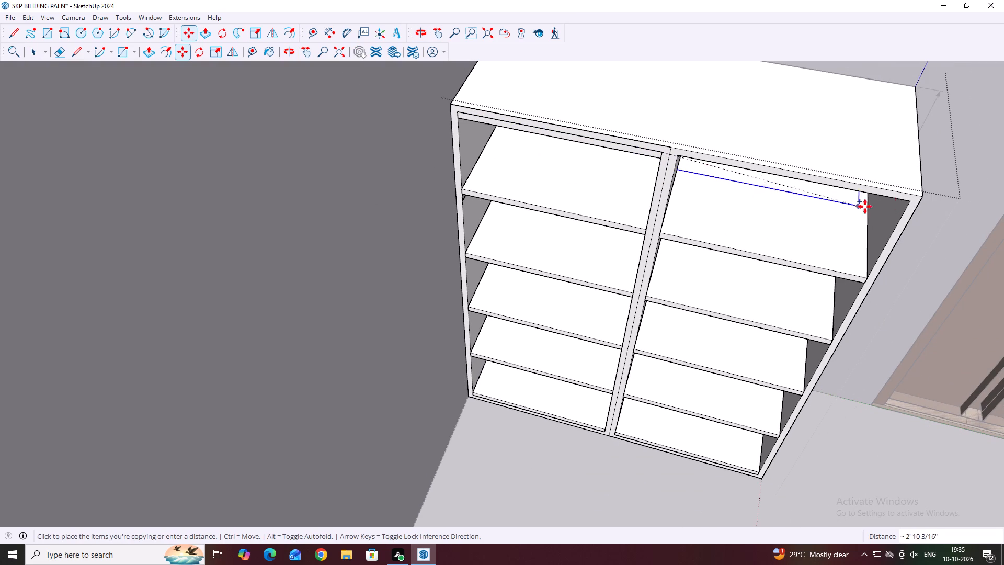
scroll(905, 200, "up", 3)
left_click(914, 201)
key("Escape")
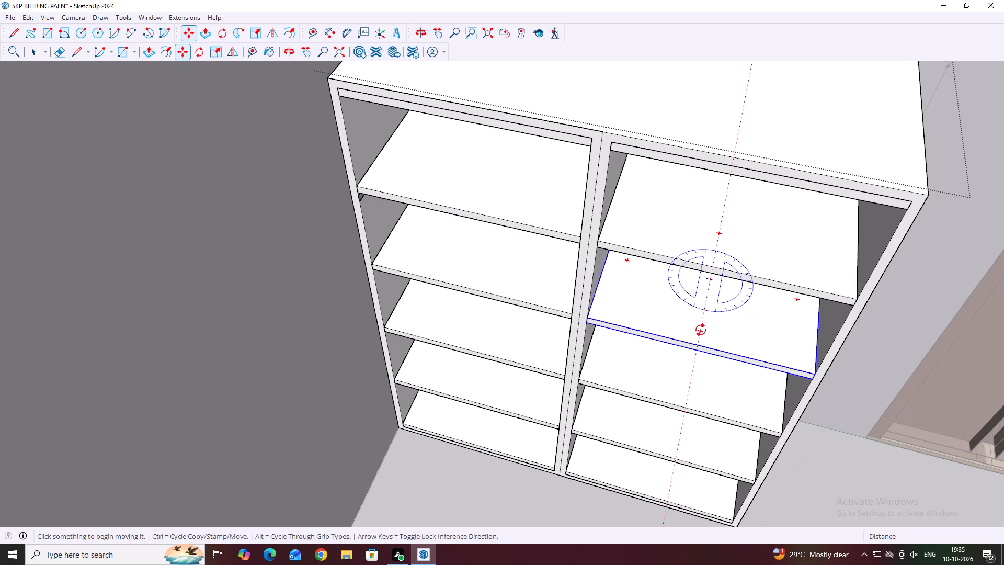
key("space")
scroll(700, 330, "down", 6)
left_click(612, 418)
middle_click_drag(682, 420, 704, 350)
middle_click_drag(664, 308, 661, 314)
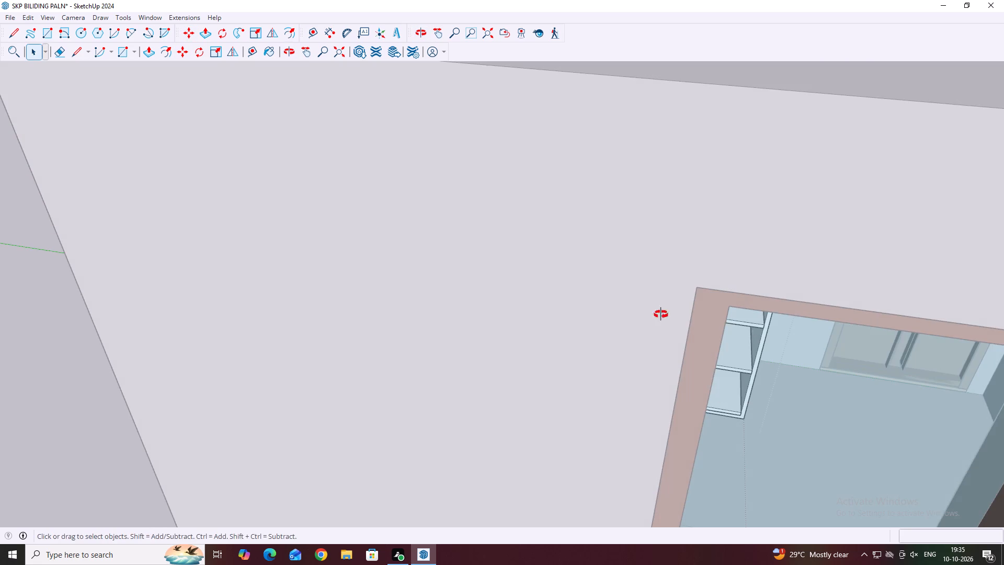
middle_click_drag(661, 314, 666, 447)
scroll(666, 445, "down", 11)
left_click(836, 267)
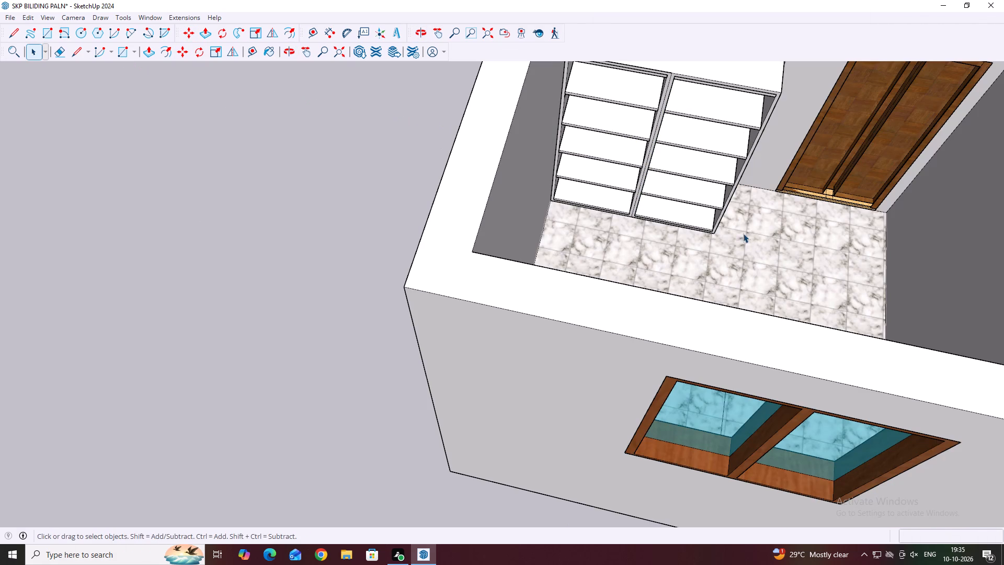
middle_click_drag(700, 241, 697, 200)
scroll(700, 155, "down", 4)
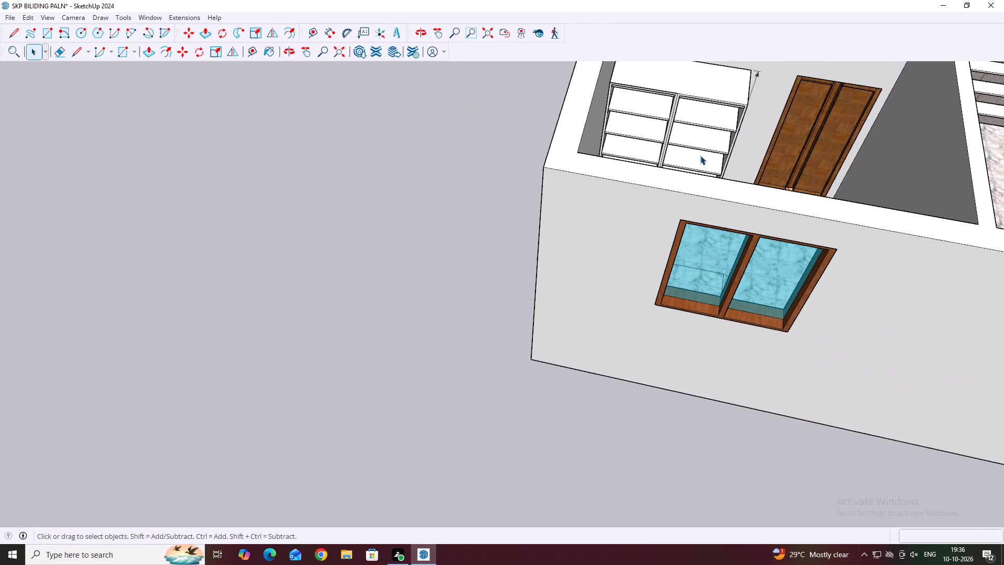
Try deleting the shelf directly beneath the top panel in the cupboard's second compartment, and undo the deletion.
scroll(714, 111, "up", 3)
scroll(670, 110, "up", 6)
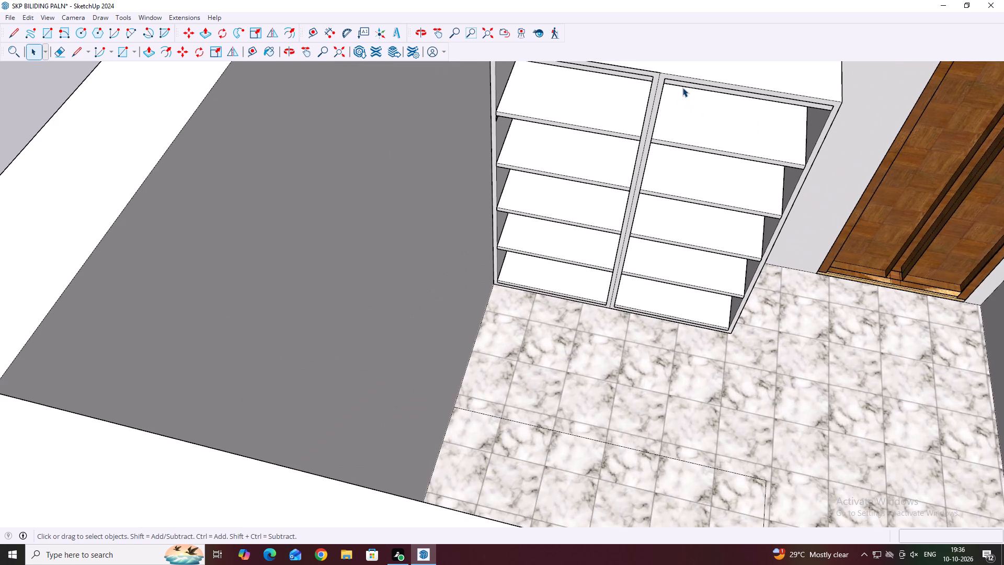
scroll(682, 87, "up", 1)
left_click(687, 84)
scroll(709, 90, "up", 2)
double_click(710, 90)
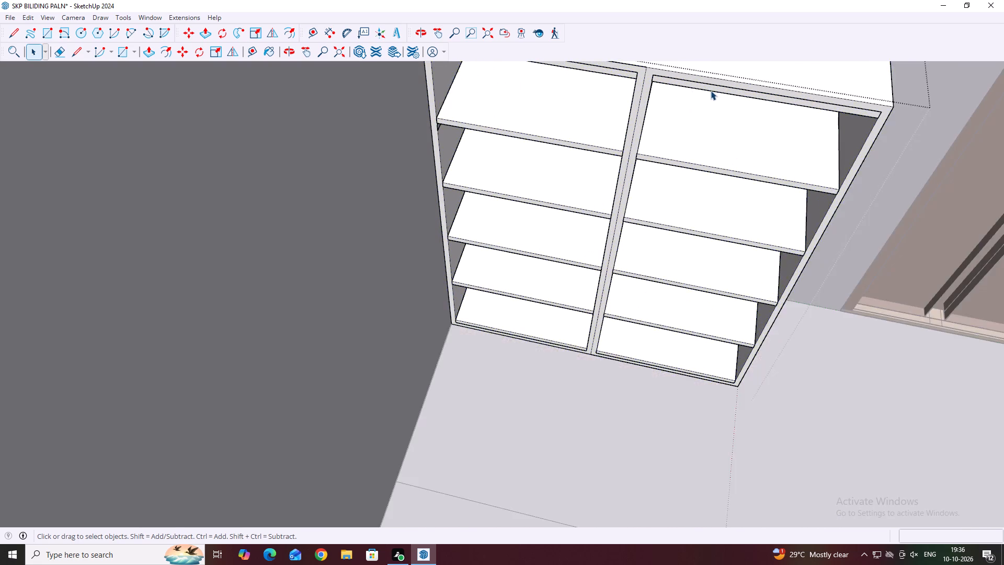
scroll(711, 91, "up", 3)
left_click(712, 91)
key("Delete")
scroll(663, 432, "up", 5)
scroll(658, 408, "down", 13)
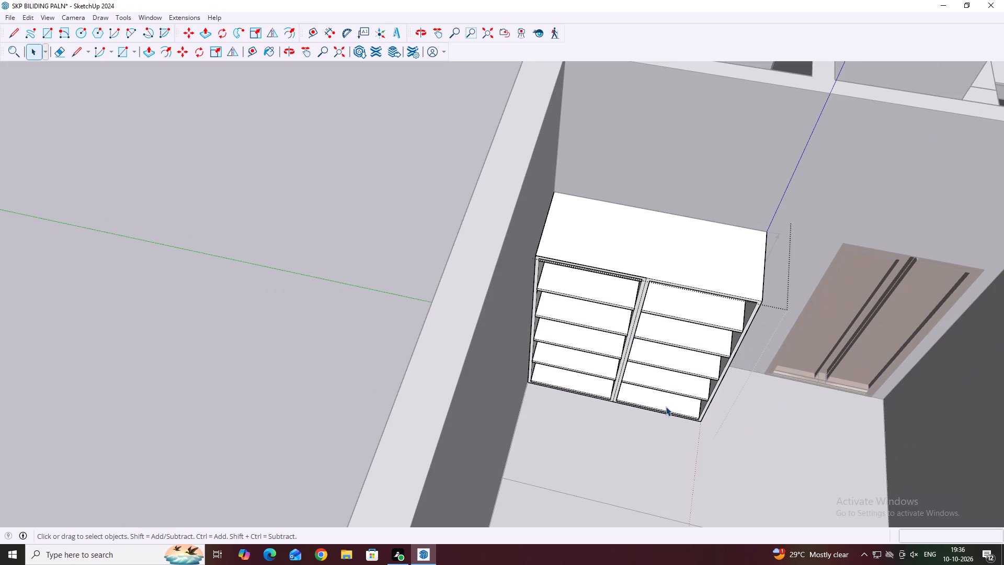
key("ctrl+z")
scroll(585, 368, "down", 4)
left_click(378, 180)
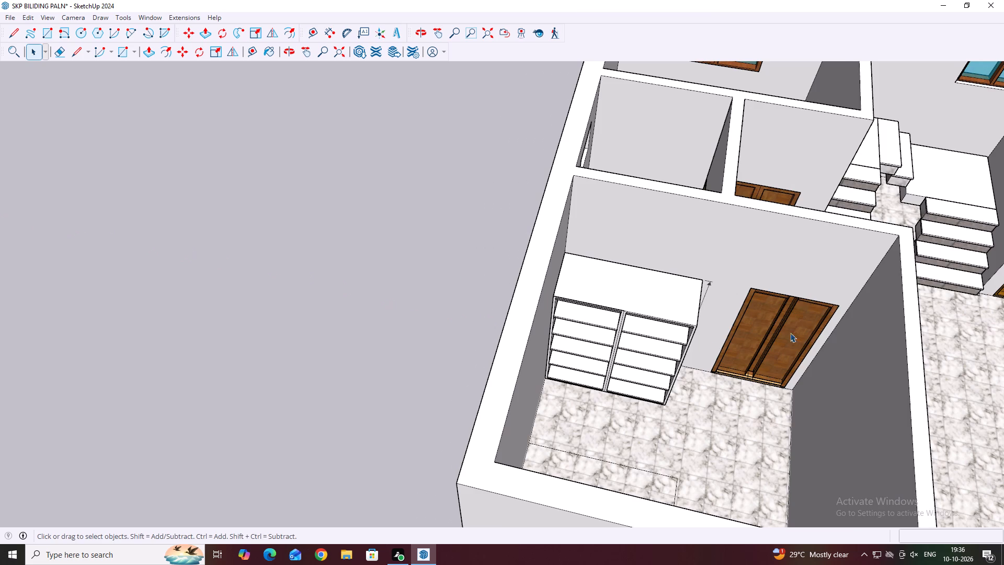
Examine the shelved cupboard in the back corner room from several angles.
middle_click_drag(784, 310, 659, 286)
middle_click_drag(532, 326, 596, 320)
scroll(591, 332, "up", 6)
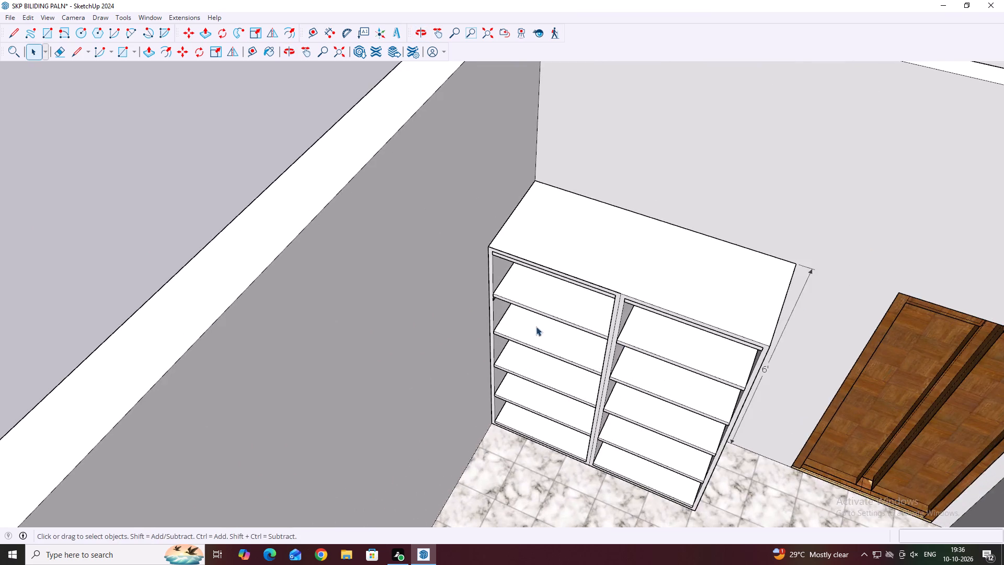
middle_click_drag(679, 351, 697, 325)
scroll(649, 341, "up", 4)
middle_click_drag(703, 282, 707, 270)
middle_click_drag(652, 294, 687, 284)
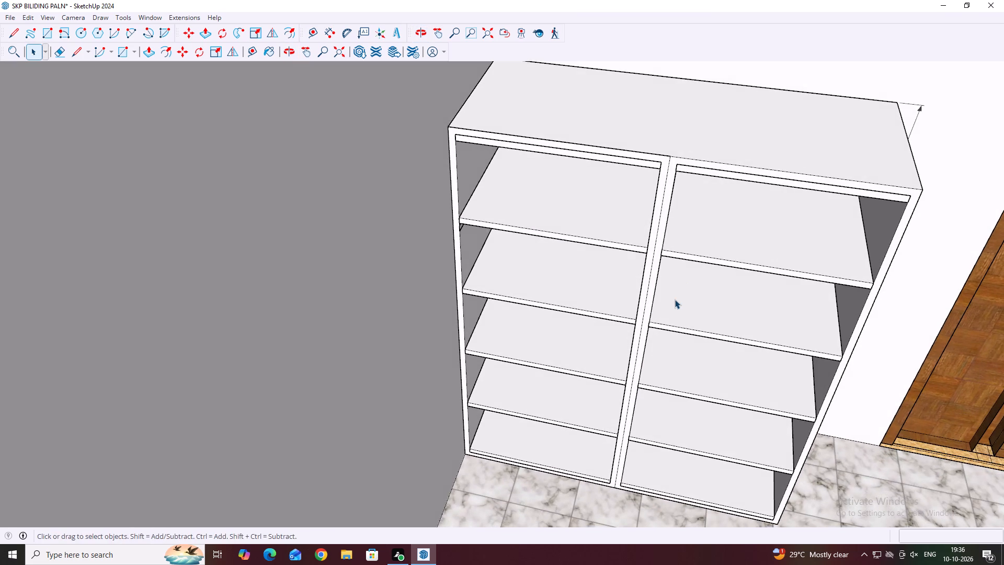
middle_click_drag(733, 257, 736, 235)
middle_click_drag(756, 297, 789, 275)
scroll(751, 255, "down", 5)
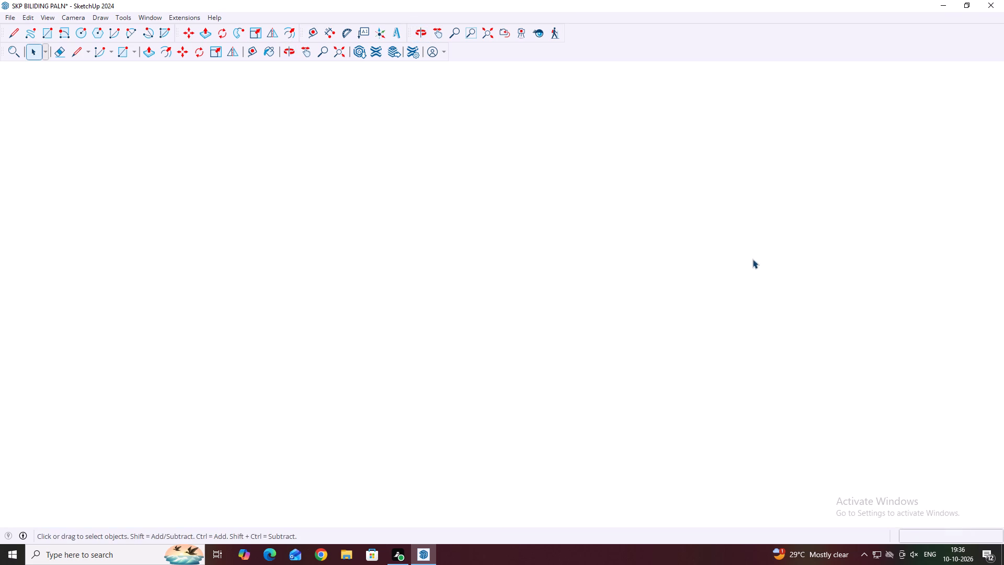
scroll(752, 259, "down", 20)
scroll(752, 259, "down", 8)
scroll(677, 362, "down", 18)
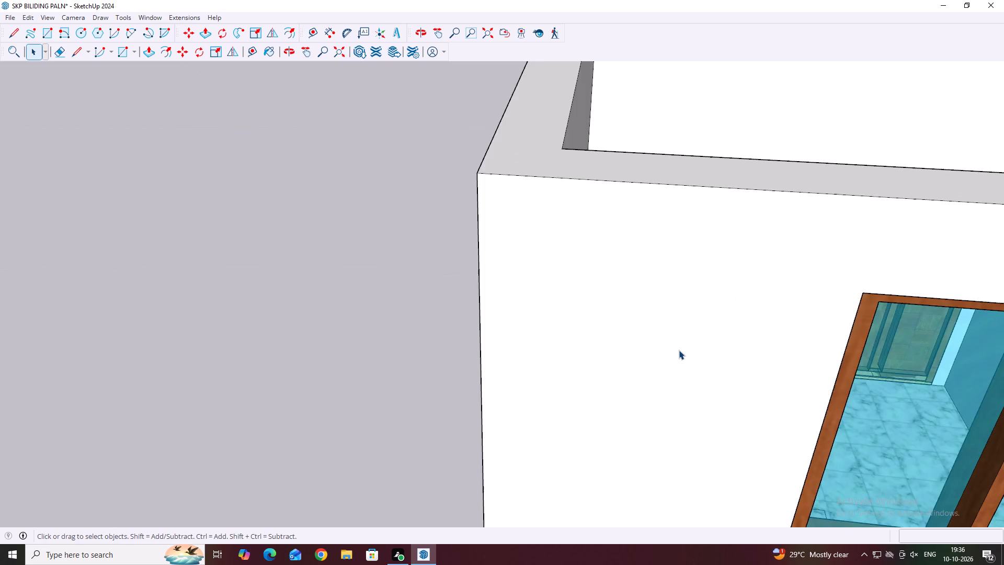
scroll(679, 350, "down", 6)
middle_click_drag(772, 194, 722, 280)
Open the cupboard group for editing and select the shelf directly beneath the top panel in the second compartment.
scroll(710, 351, "up", 2)
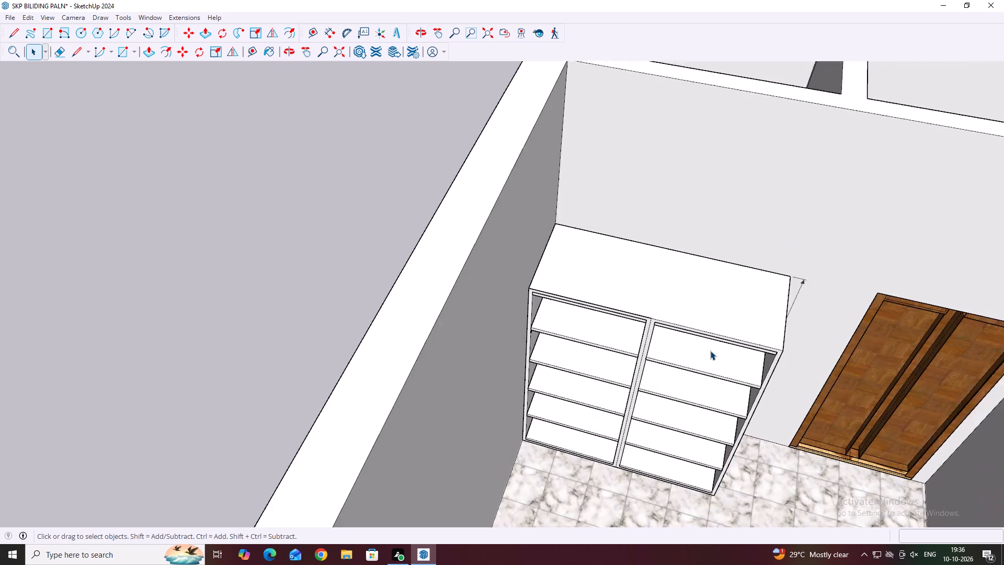
scroll(710, 351, "up", 11)
left_click(700, 329)
scroll(700, 336, "up", 3)
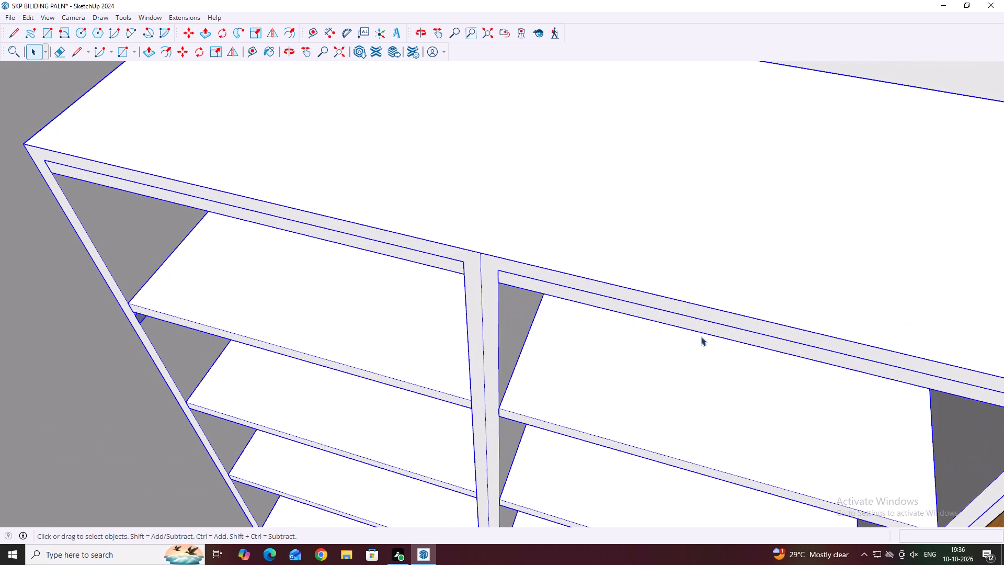
double_click(703, 327)
scroll(703, 327, "up", 3)
left_click(703, 327)
scroll(698, 332, "up", 3)
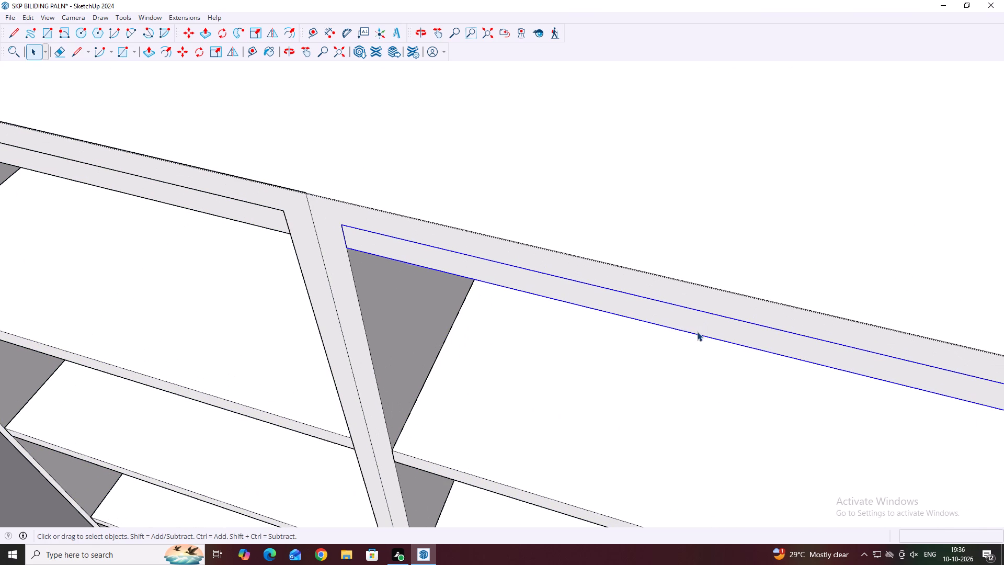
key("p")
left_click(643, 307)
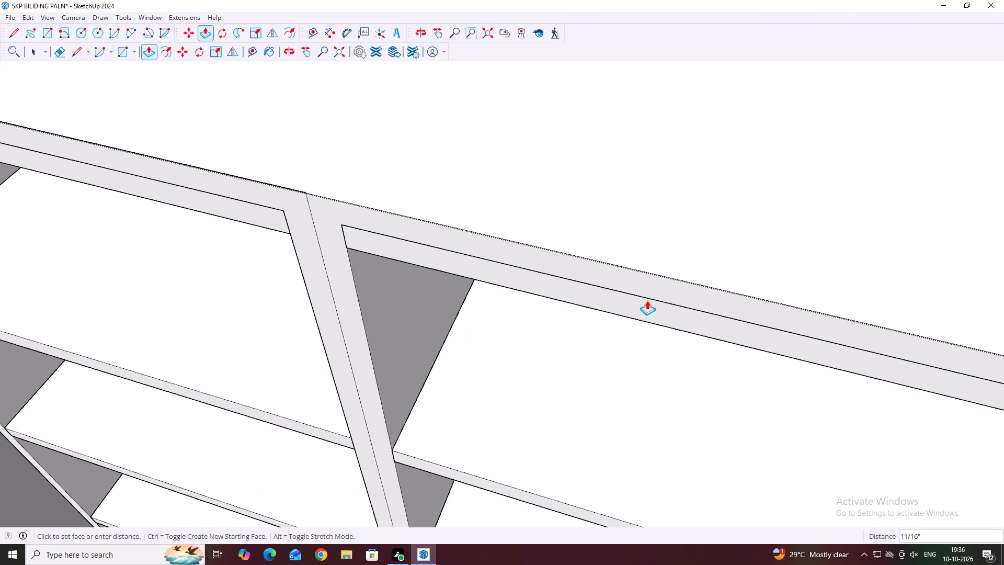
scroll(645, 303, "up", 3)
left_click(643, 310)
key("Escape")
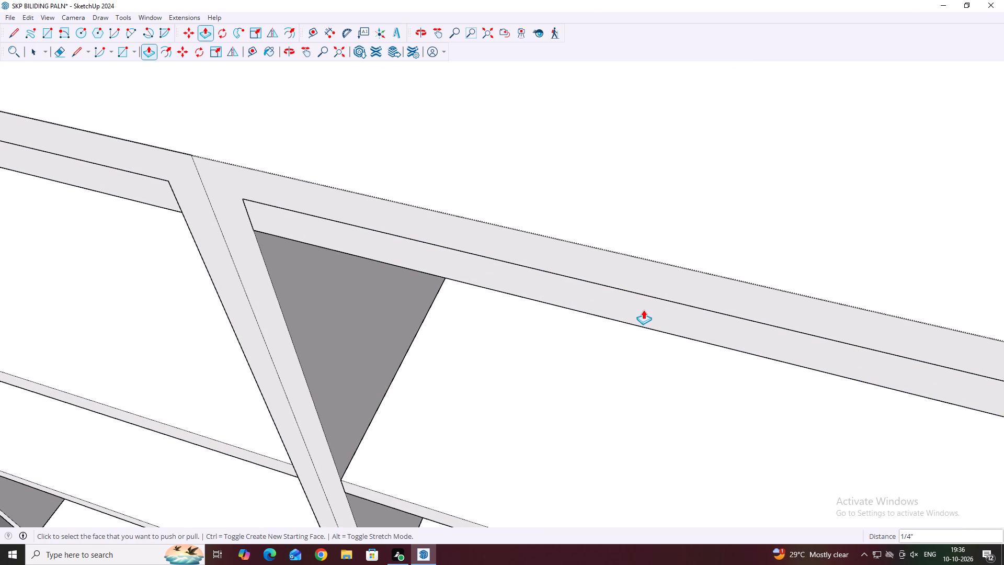
Open the top shelf component of the wardrobe's right bay for editing and push its front face back 1".
key("space")
left_click(643, 306)
double_click(643, 306)
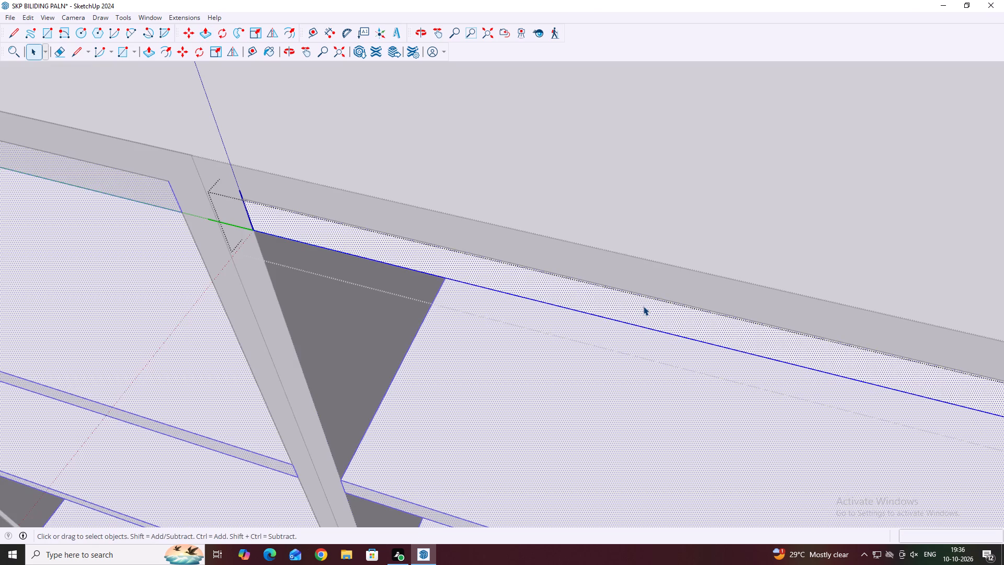
left_click(645, 314)
scroll(644, 317, "up", 3)
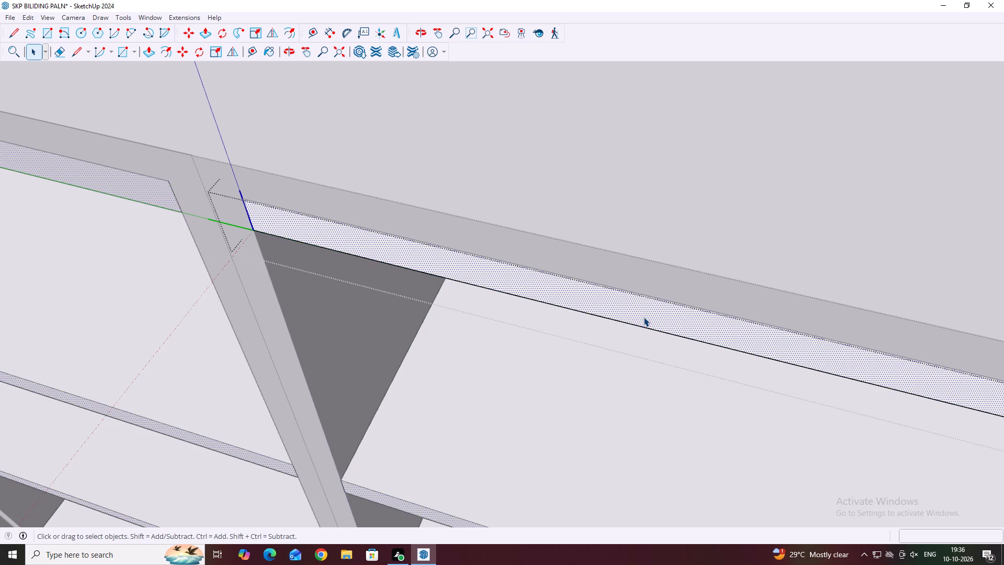
key("p")
left_click(644, 317)
scroll(661, 302, "down", 4)
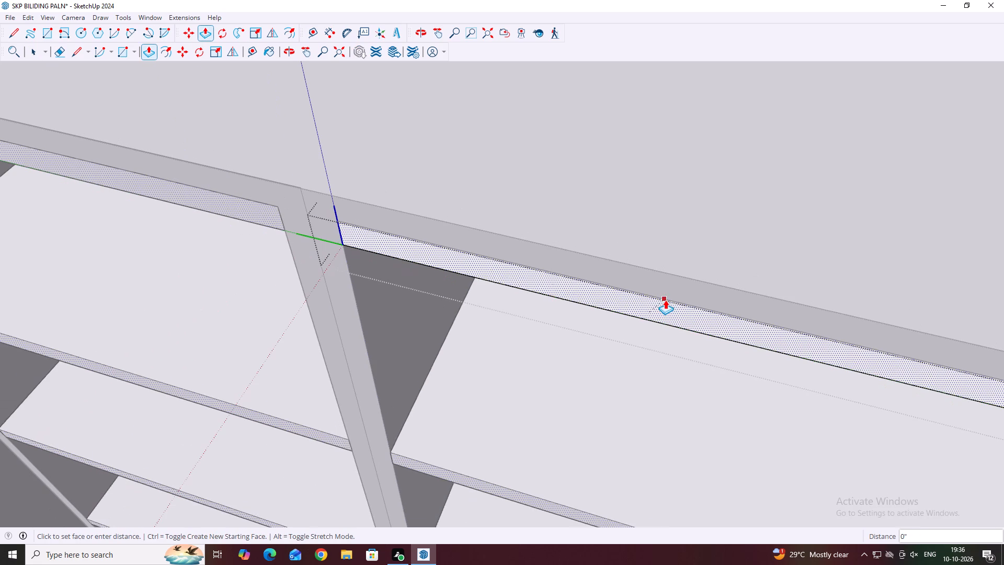
middle_click_drag(665, 300, 687, 245)
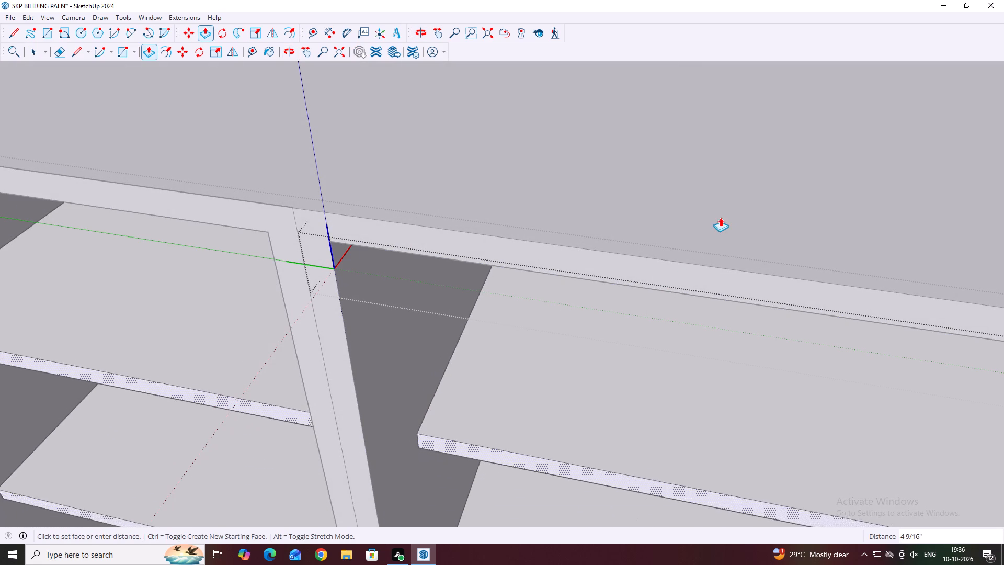
scroll(787, 193, "down", 6)
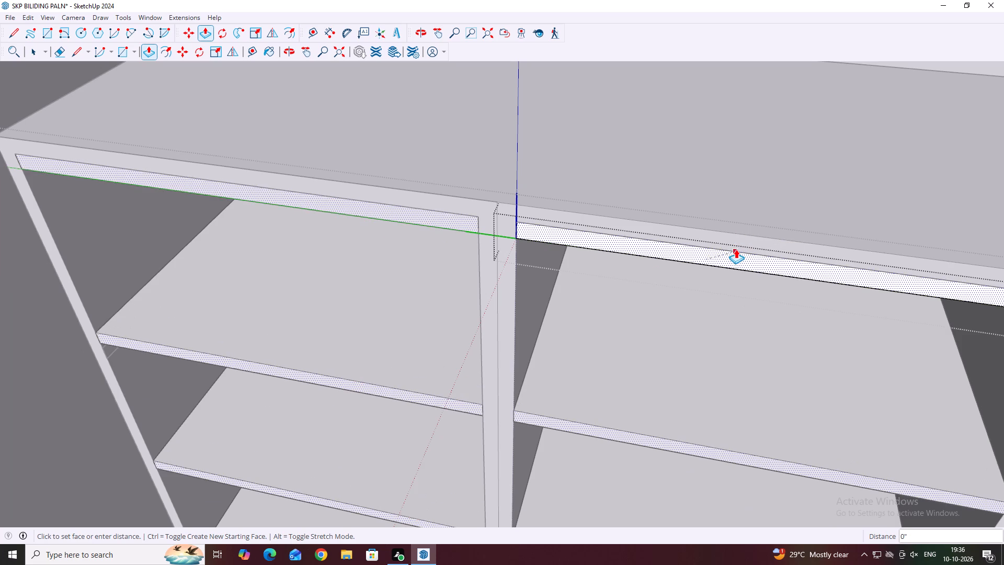
middle_click_drag(717, 273, 773, 207)
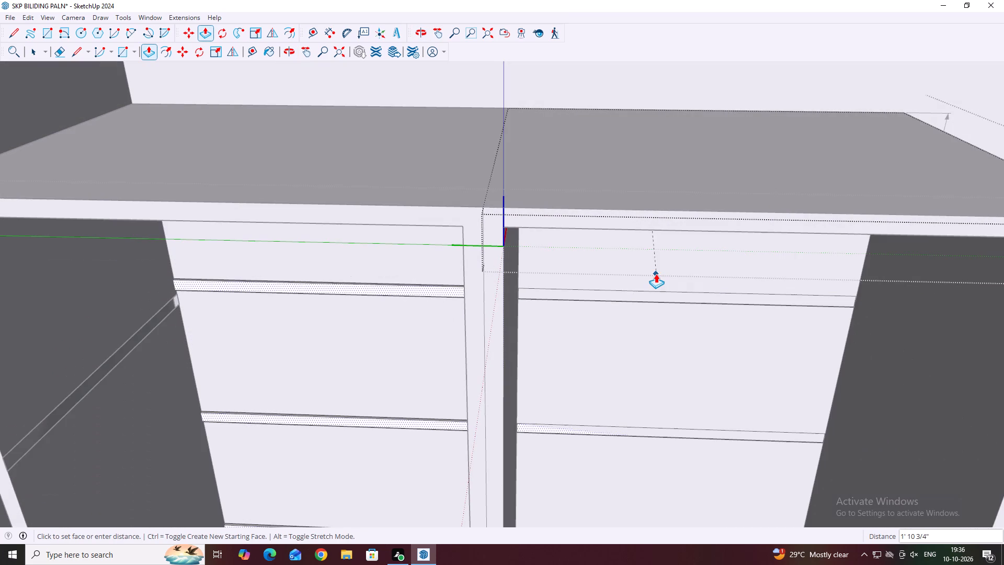
scroll(647, 267, "down", 5)
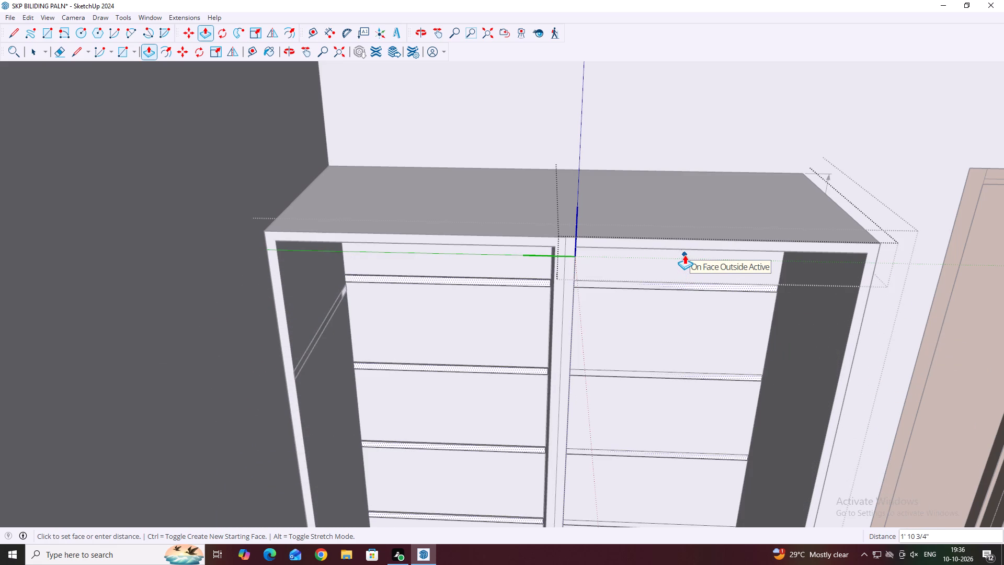
key("1")
key("Return")
middle_click_drag(765, 370, 818, 253)
middle_click_drag(662, 252, 648, 263)
scroll(649, 263, "down", 7)
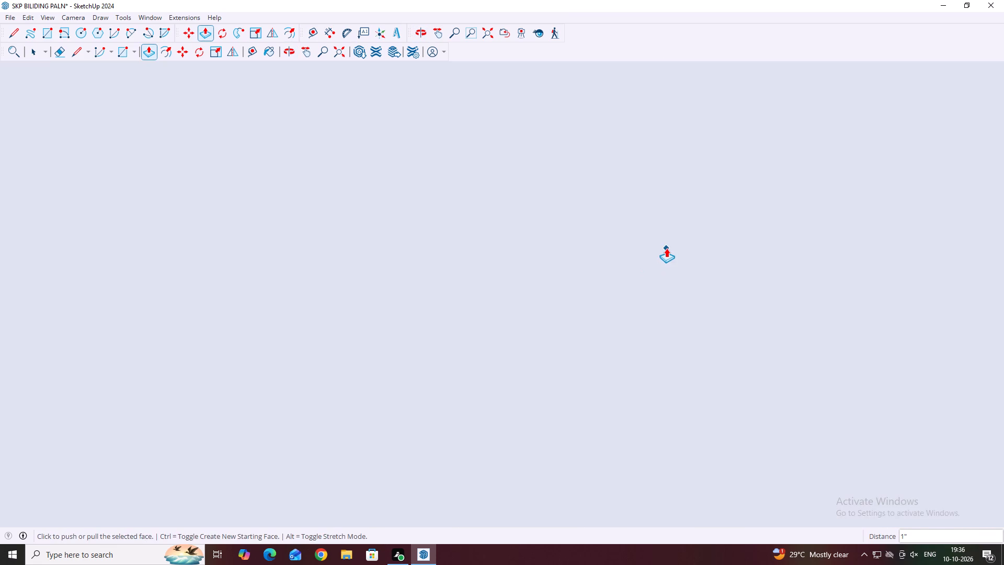
scroll(666, 248, "down", 4)
key("space")
scroll(666, 246, "down", 20)
scroll(666, 246, "down", 20)
scroll(666, 246, "down", 7)
middle_click(670, 252)
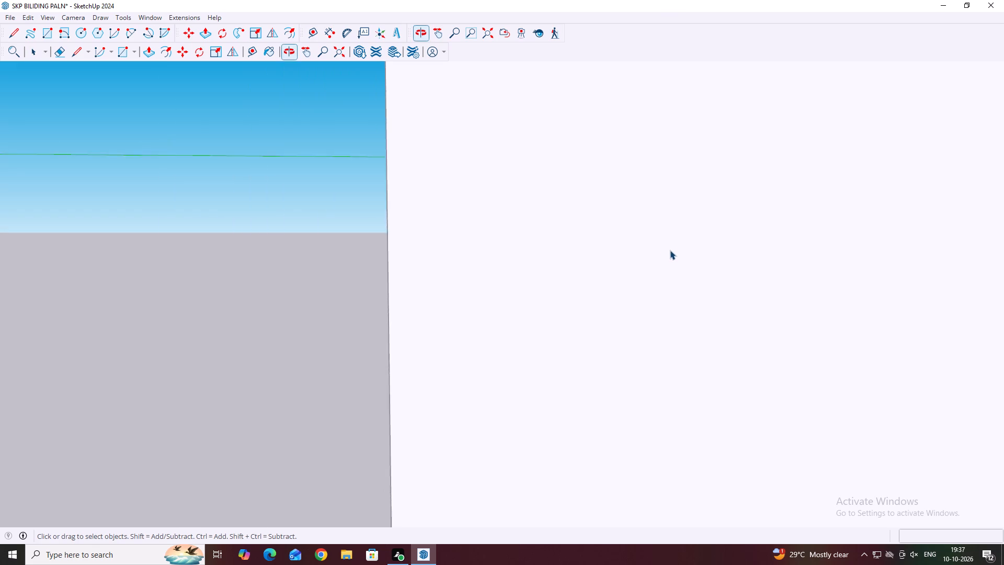
scroll(670, 250, "down", 20)
scroll(670, 250, "down", 8)
middle_click(667, 245)
middle_click(664, 243)
middle_click_drag(645, 152, 555, 382)
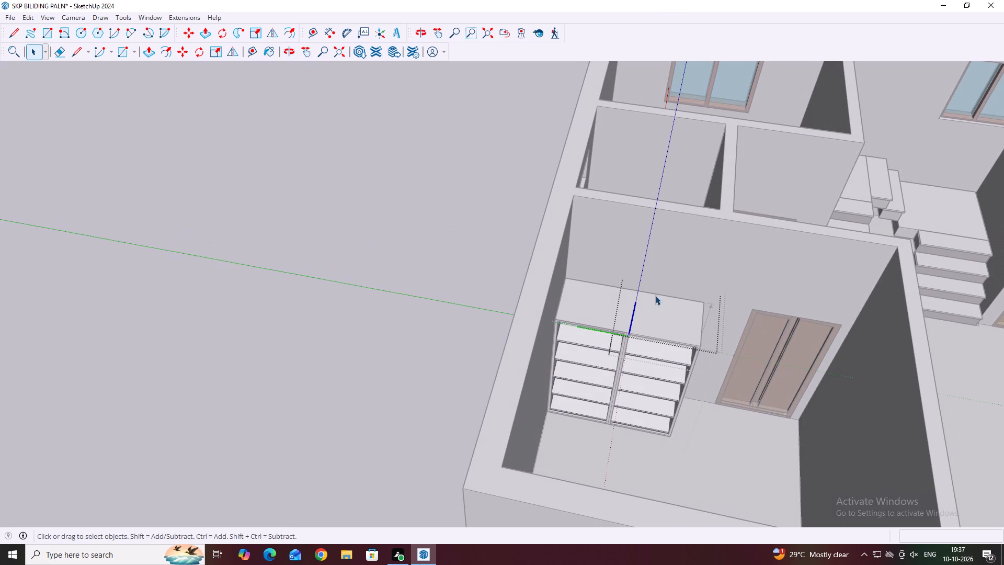
left_click(715, 389)
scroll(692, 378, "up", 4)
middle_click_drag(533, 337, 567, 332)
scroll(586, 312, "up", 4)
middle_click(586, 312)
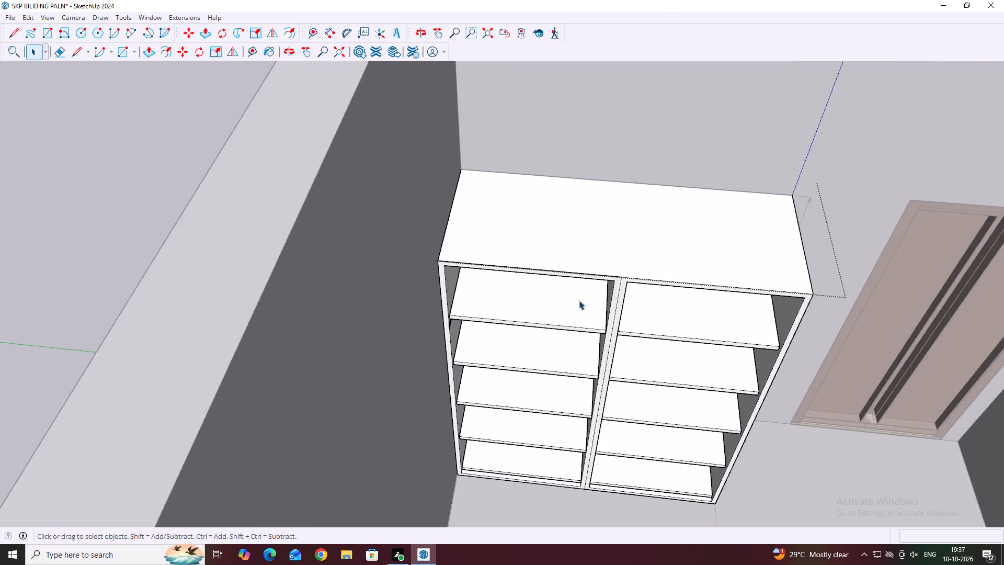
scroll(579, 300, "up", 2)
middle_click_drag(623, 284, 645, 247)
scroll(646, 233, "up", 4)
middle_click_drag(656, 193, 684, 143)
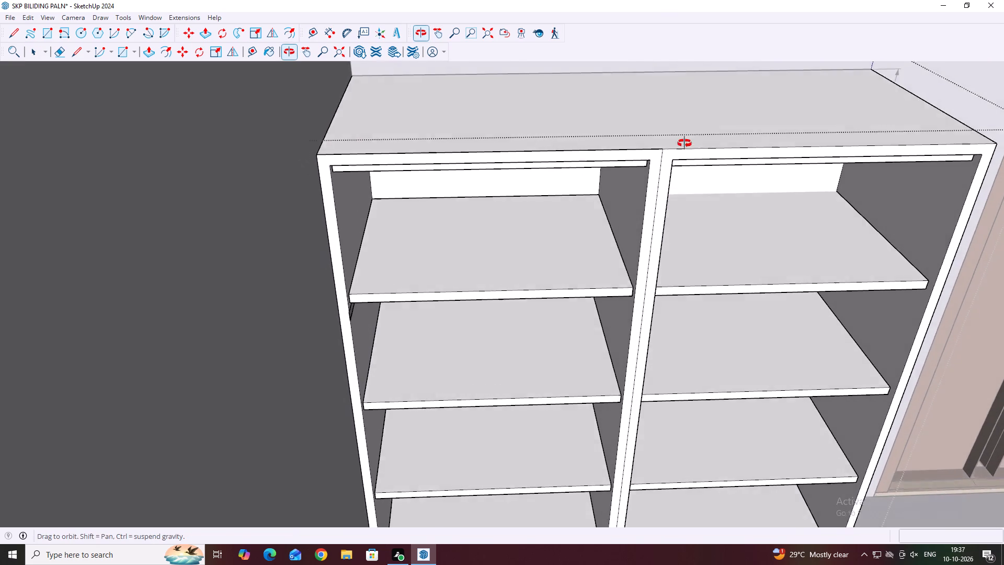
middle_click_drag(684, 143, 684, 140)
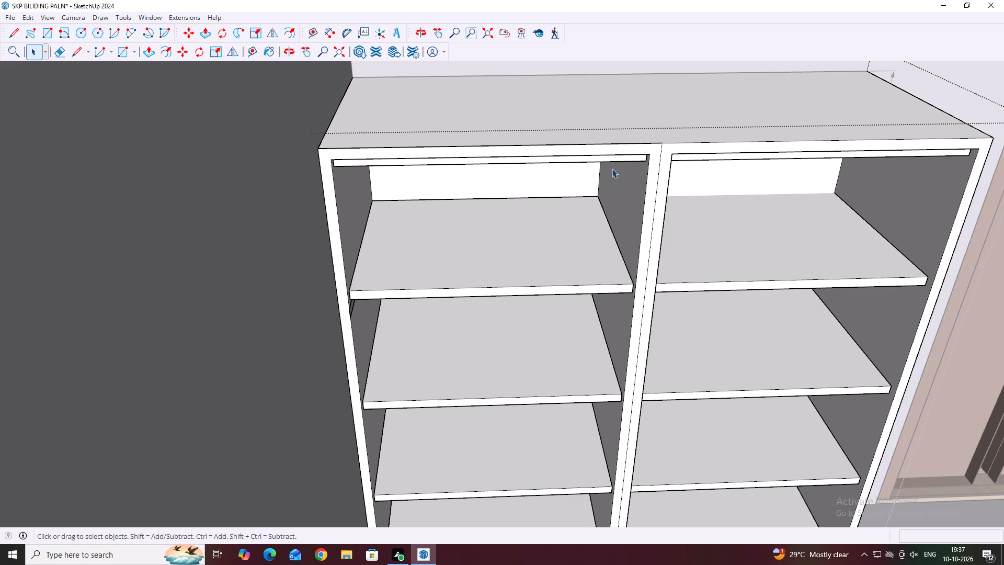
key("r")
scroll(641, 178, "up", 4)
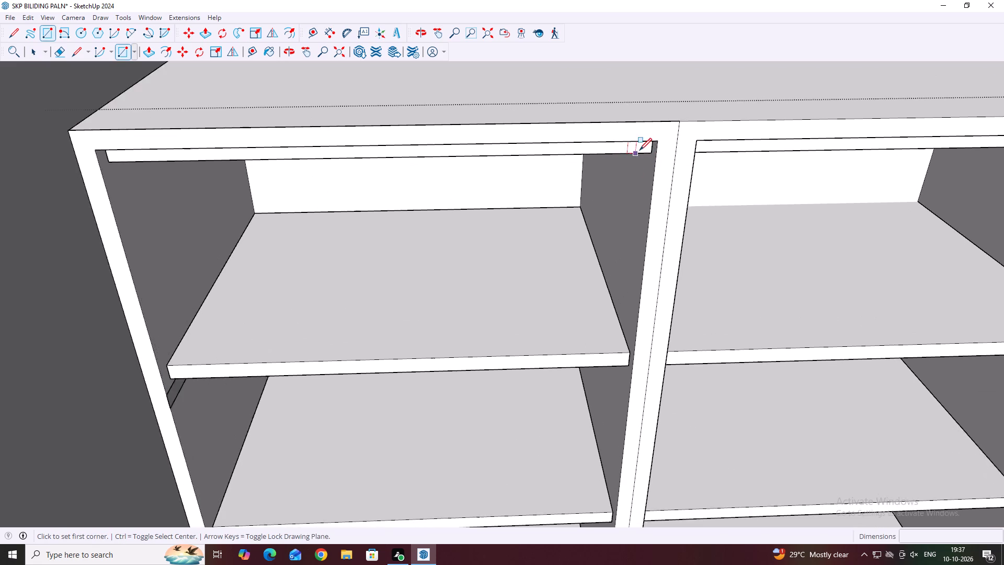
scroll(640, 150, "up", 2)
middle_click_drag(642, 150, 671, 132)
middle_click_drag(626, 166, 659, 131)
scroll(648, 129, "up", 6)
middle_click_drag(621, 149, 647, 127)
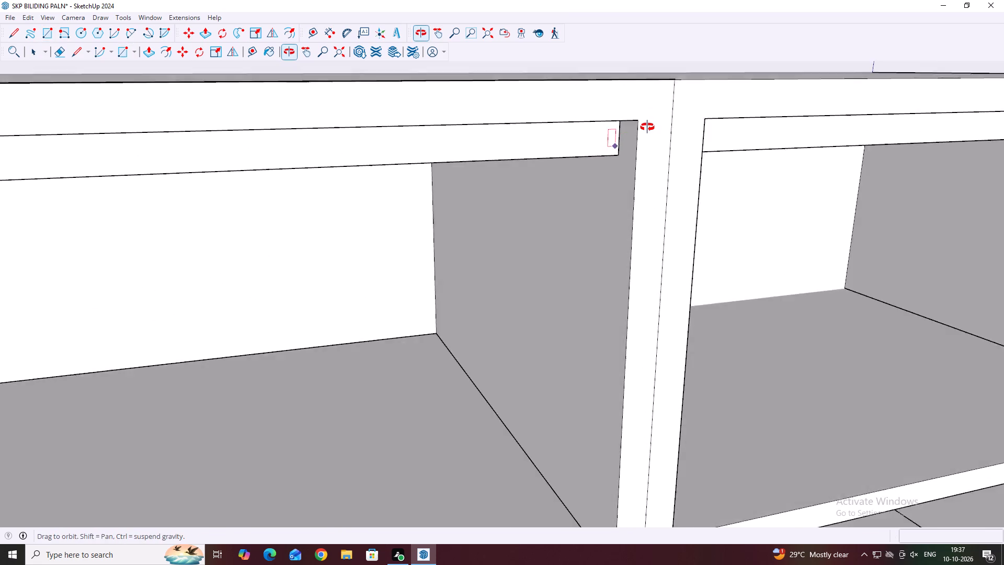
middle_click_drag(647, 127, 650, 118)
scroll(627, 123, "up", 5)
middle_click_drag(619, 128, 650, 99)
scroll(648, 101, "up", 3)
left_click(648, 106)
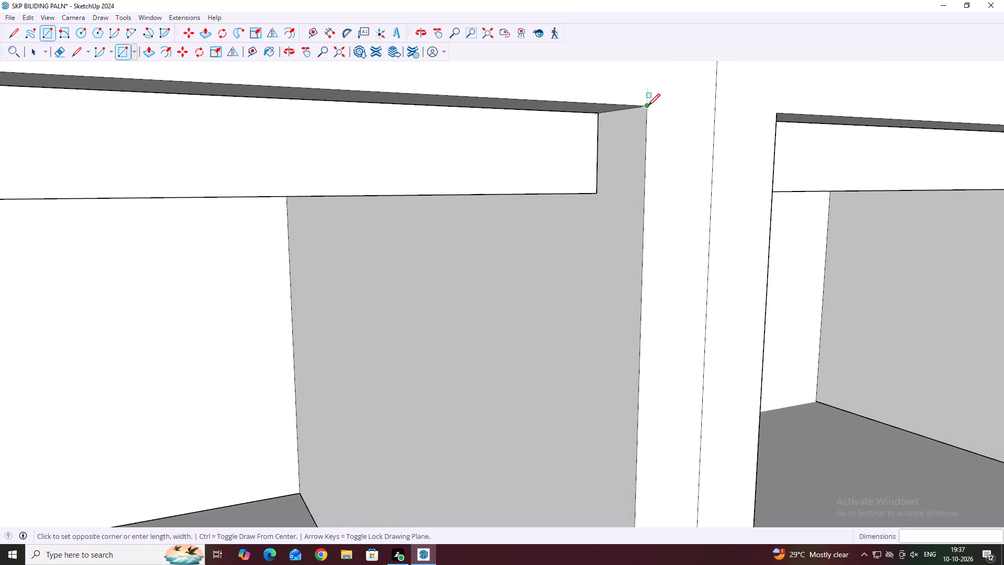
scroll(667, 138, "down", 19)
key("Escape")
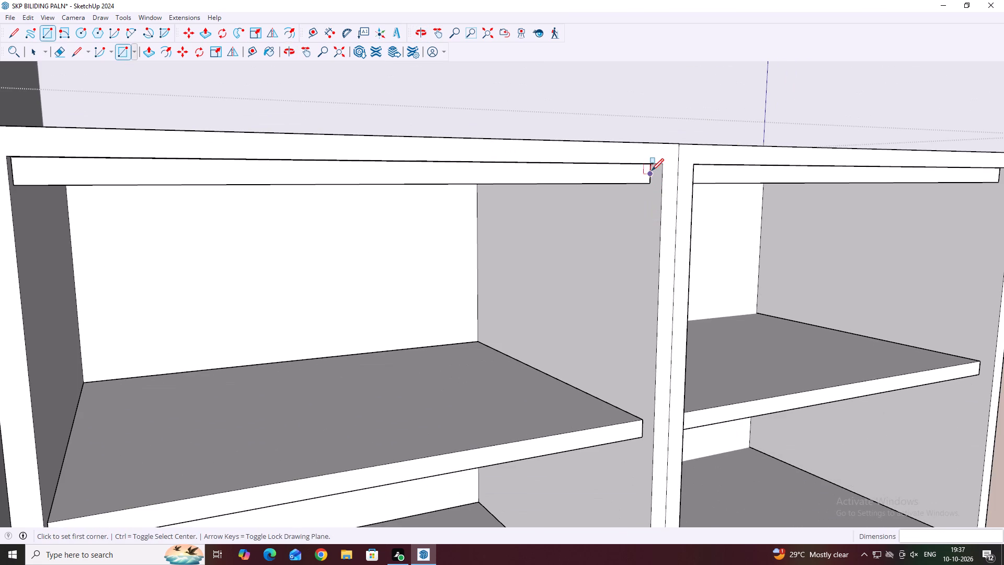
Draw a 5' 10" by 2' 4" rectangle across the left bay, from the top shelf's recessed front corner to the opposite bottom corner.
scroll(652, 169, "up", 5)
middle_click_drag(641, 183, 676, 139)
scroll(660, 160, "up", 4)
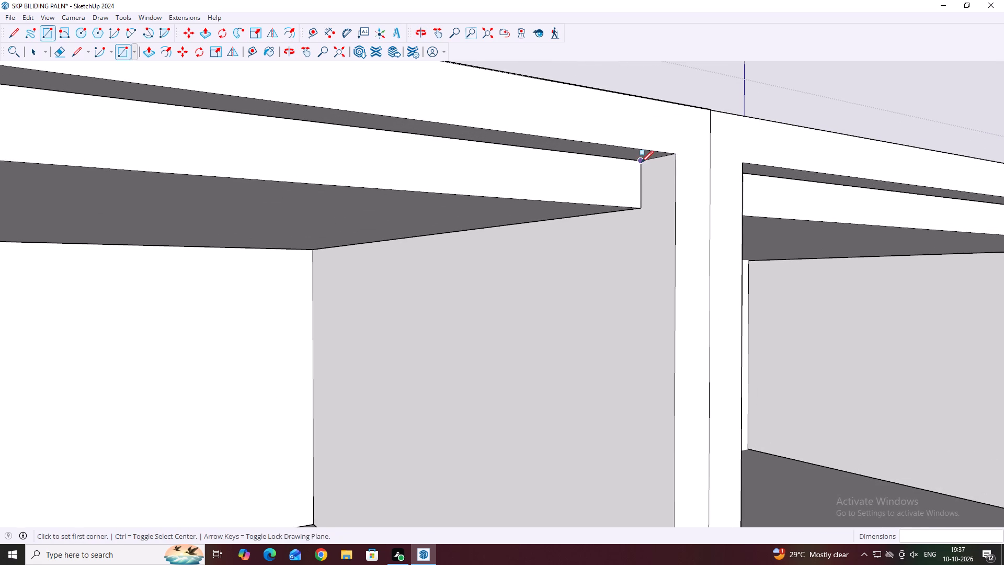
left_click(643, 160)
scroll(642, 179, "down", 20)
scroll(642, 179, "down", 18)
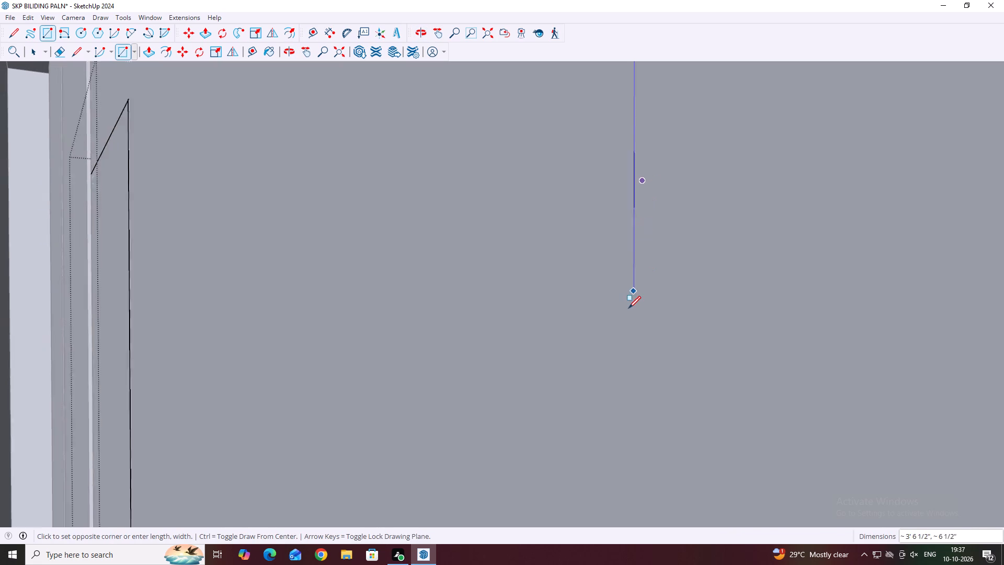
scroll(629, 308, "down", 20)
scroll(629, 308, "down", 20)
scroll(629, 308, "down", 18)
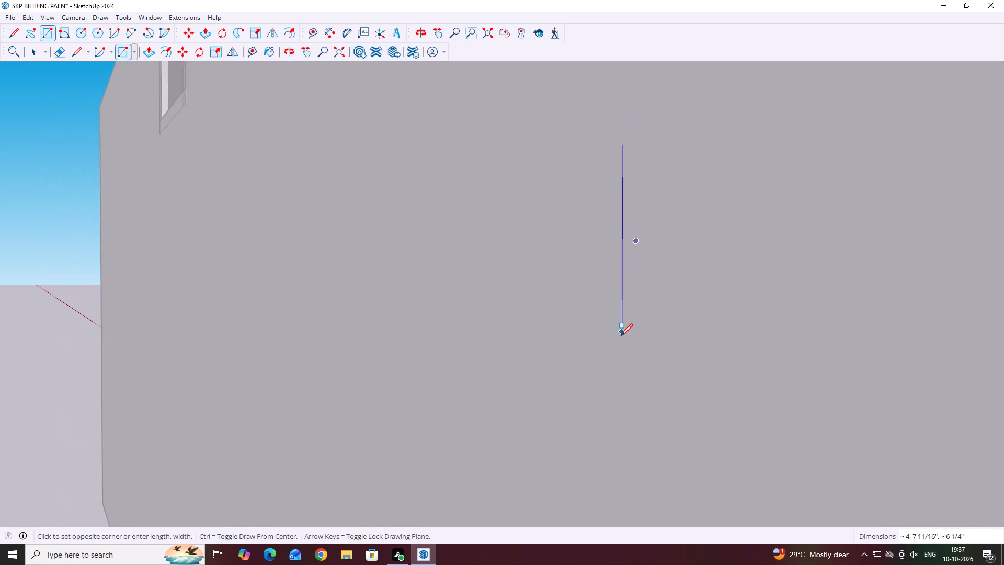
scroll(621, 336, "down", 20)
scroll(621, 336, "down", 7)
middle_click(596, 356)
middle_click_drag(649, 291, 561, 386)
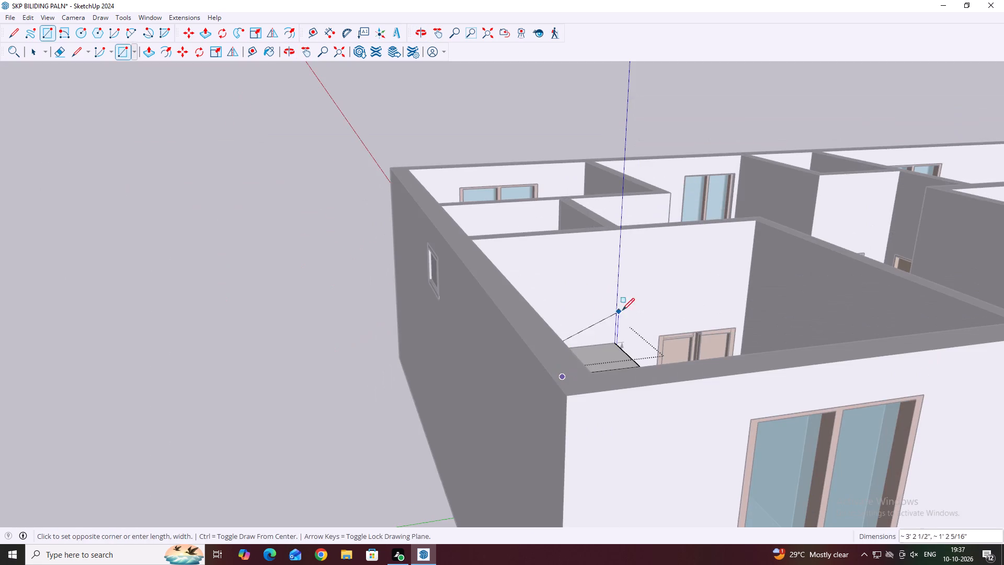
middle_click_drag(647, 309, 577, 389)
middle_click_drag(464, 504, 471, 496)
scroll(472, 494, "down", 6)
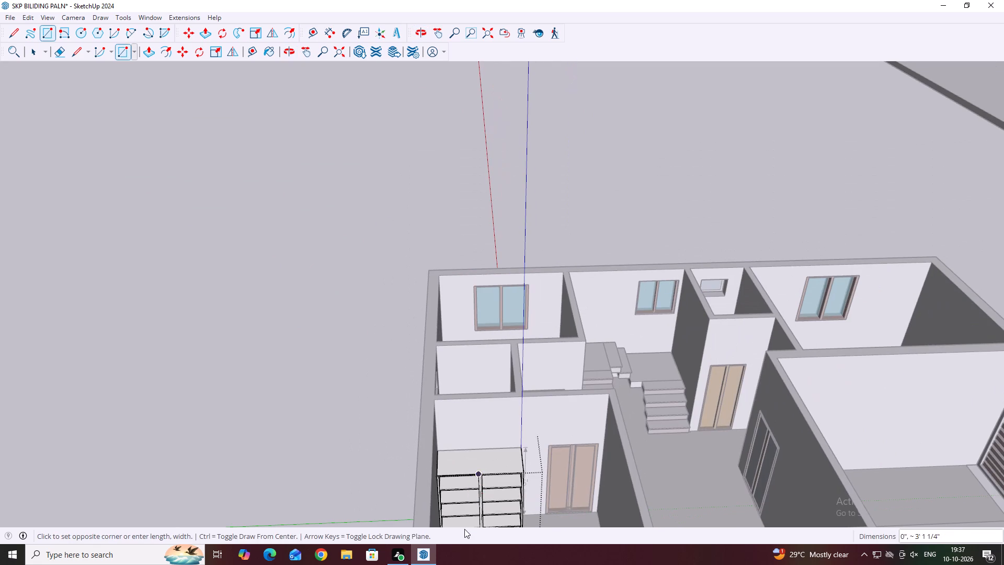
scroll(463, 529, "up", 3)
middle_click_drag(469, 494, 474, 436)
scroll(474, 436, "down", 5)
middle_click(481, 435)
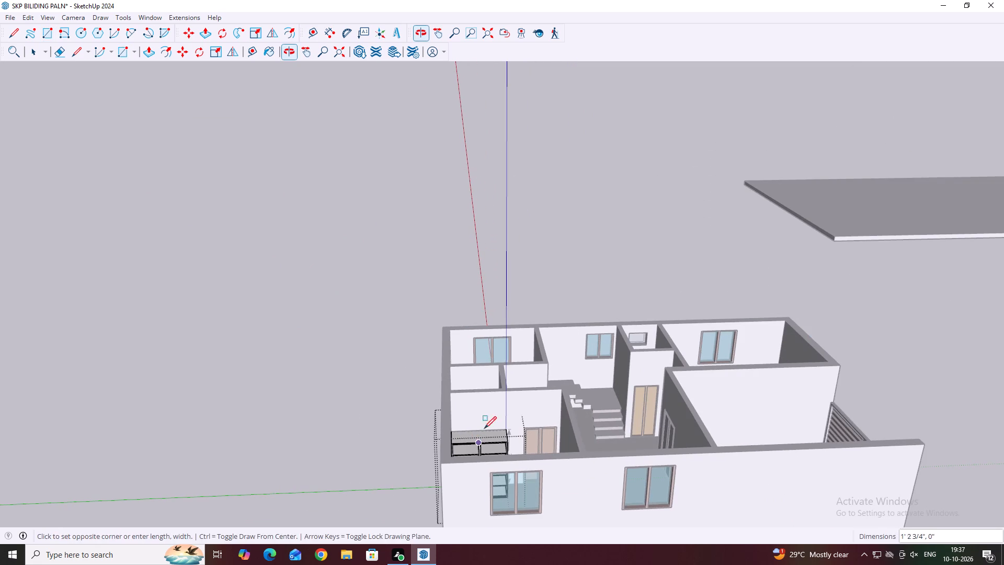
middle_click_drag(484, 428, 470, 457)
scroll(470, 456, "up", 4)
middle_click_drag(478, 470, 450, 504)
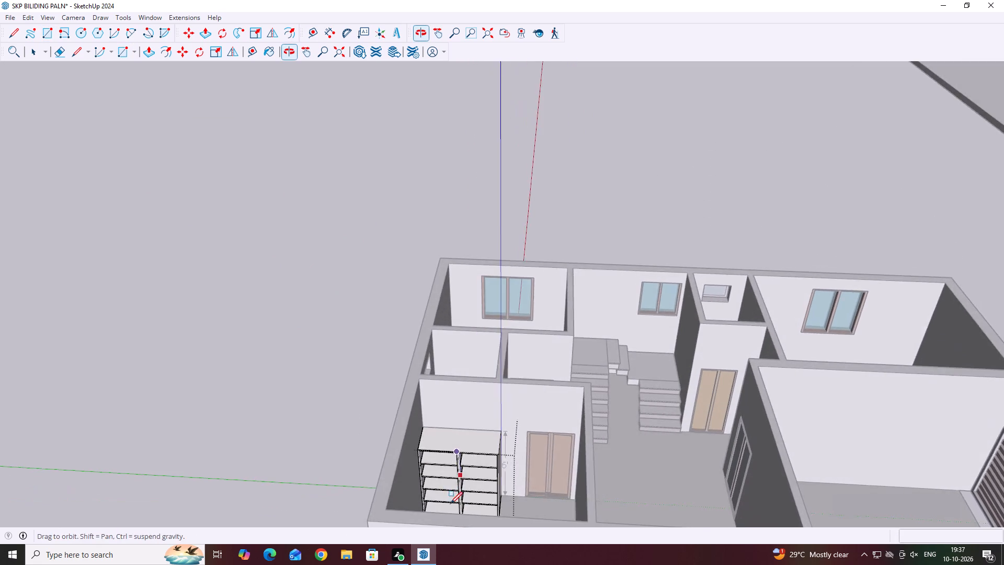
scroll(451, 490, "up", 7)
scroll(426, 492, "down", 7)
scroll(422, 501, "up", 8)
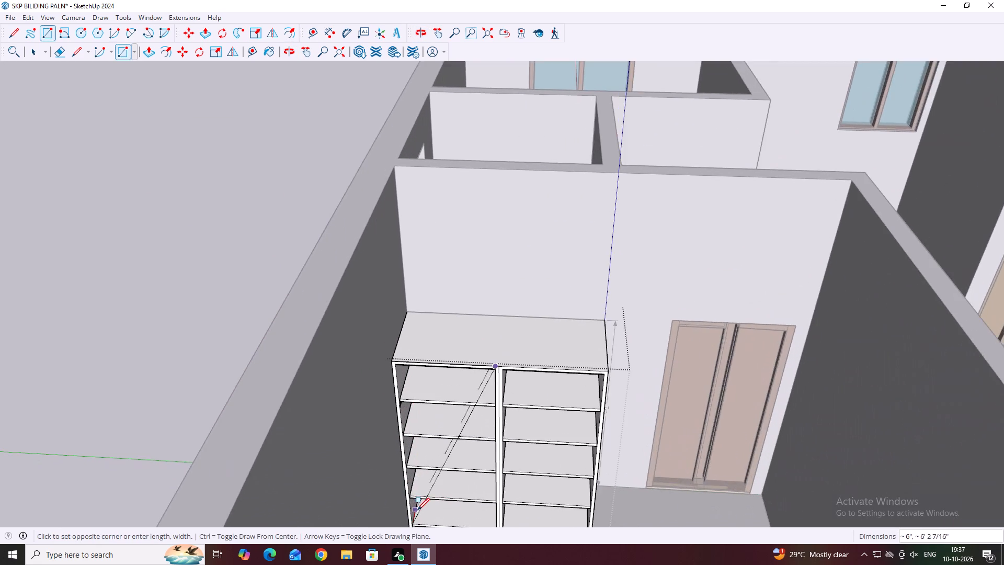
scroll(417, 510, "down", 10)
middle_click_drag(419, 516, 434, 535)
scroll(447, 518, "up", 6)
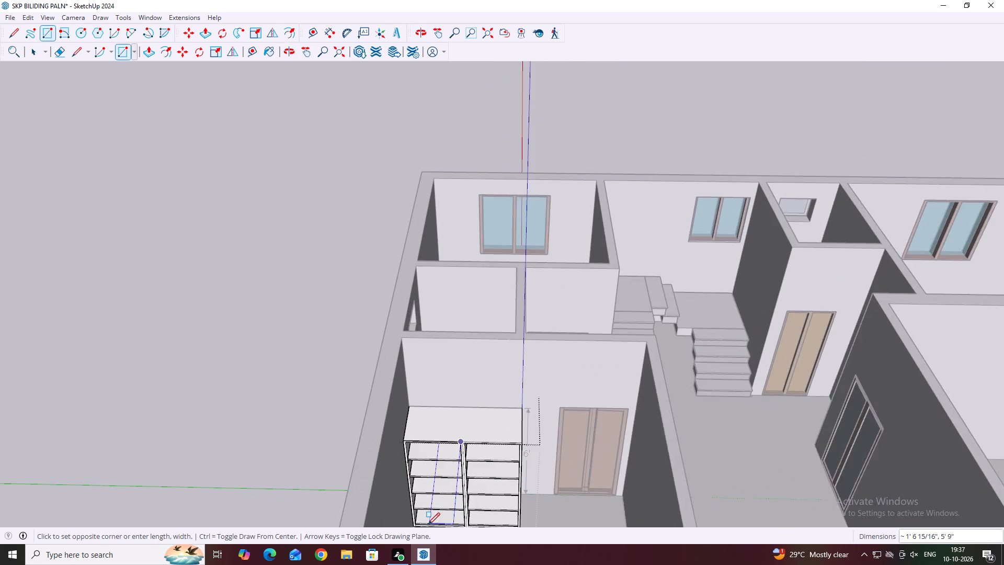
scroll(428, 525, "up", 6)
middle_click(412, 523)
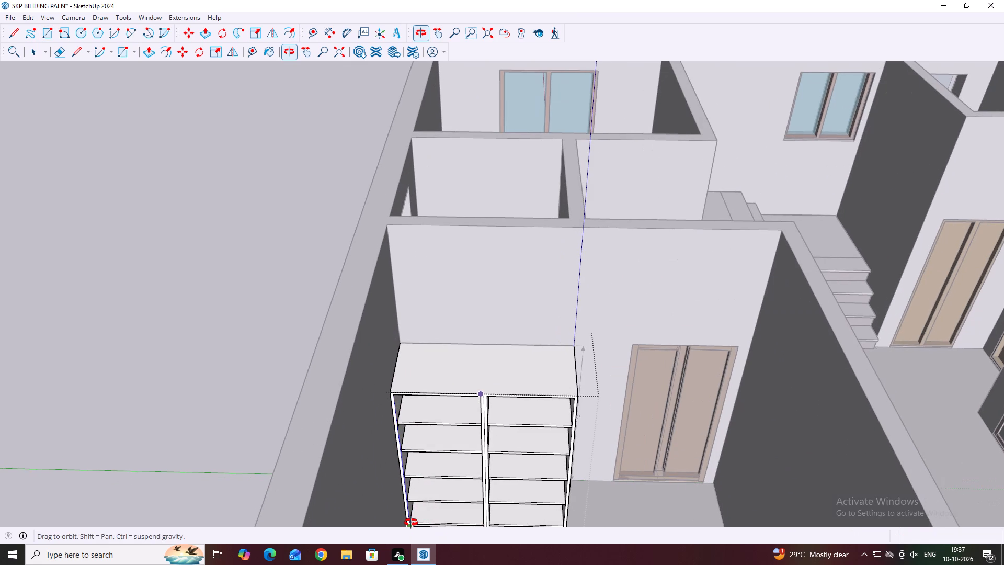
scroll(411, 523, "up", 1)
scroll(411, 523, "down", 1)
scroll(411, 523, "up", 3)
middle_click_drag(436, 506, 511, 462)
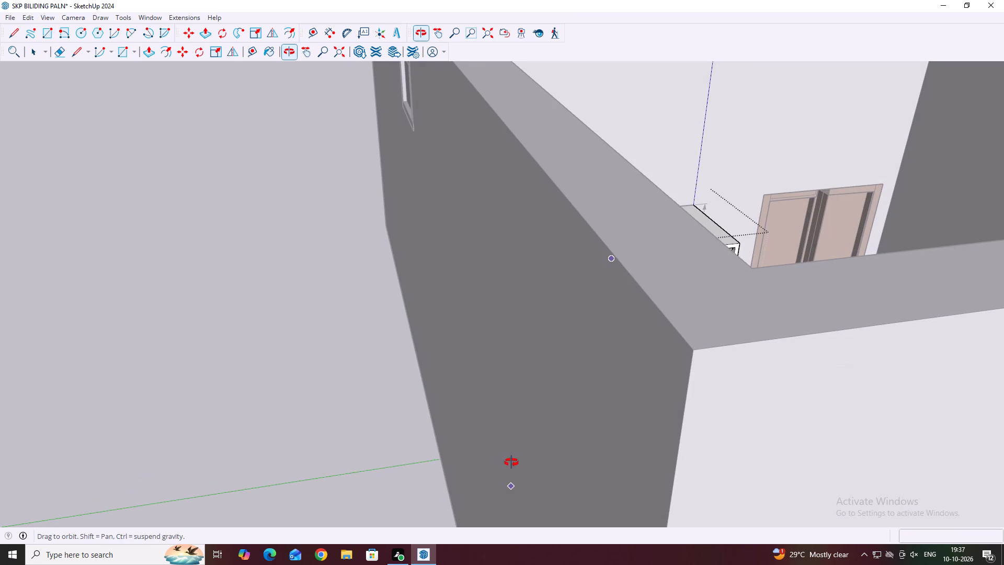
middle_click_drag(511, 462, 512, 462)
middle_click_drag(763, 274, 717, 345)
middle_click_drag(865, 222, 777, 274)
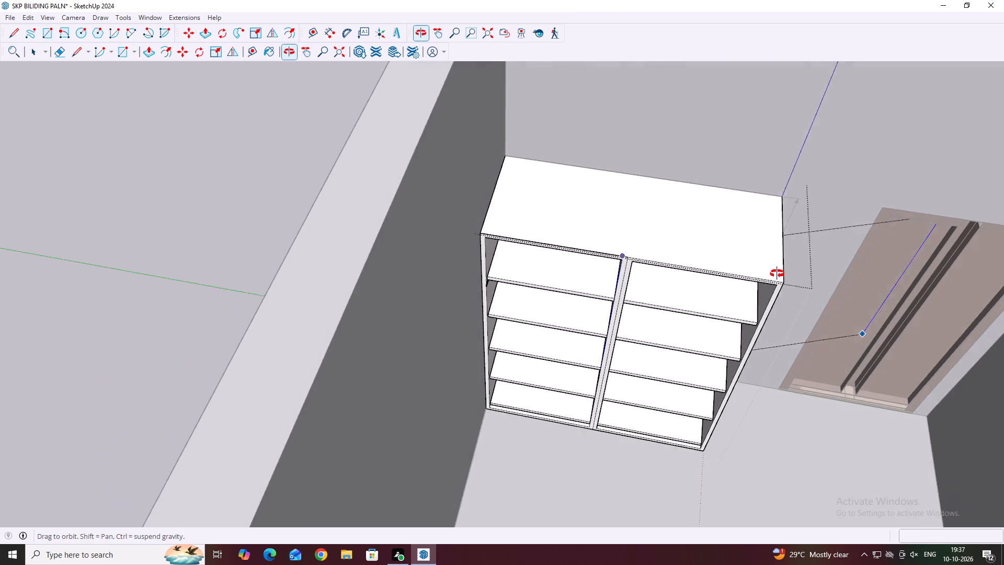
middle_click_drag(777, 274, 776, 275)
scroll(480, 414, "up", 12)
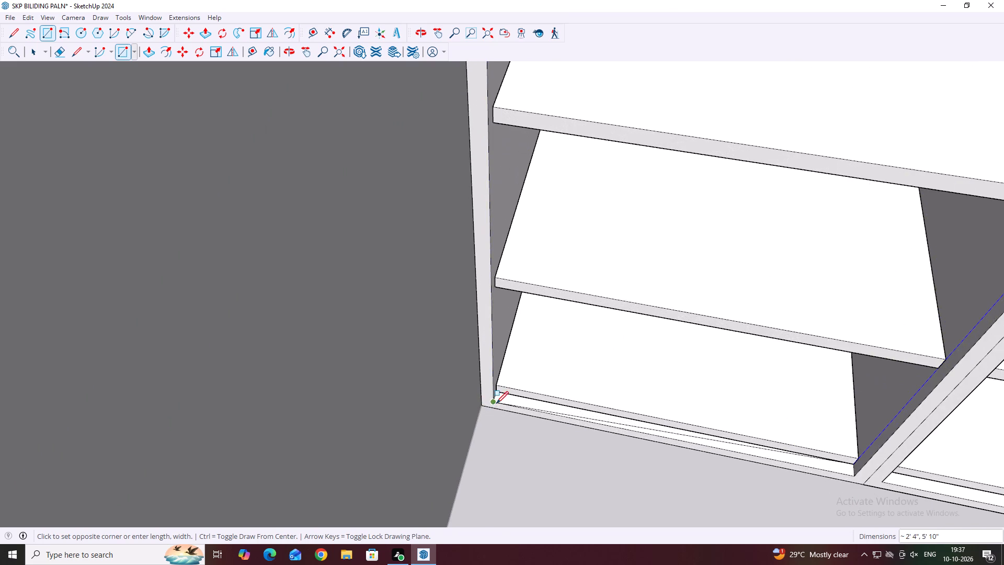
scroll(496, 403, "up", 9)
left_click(492, 389)
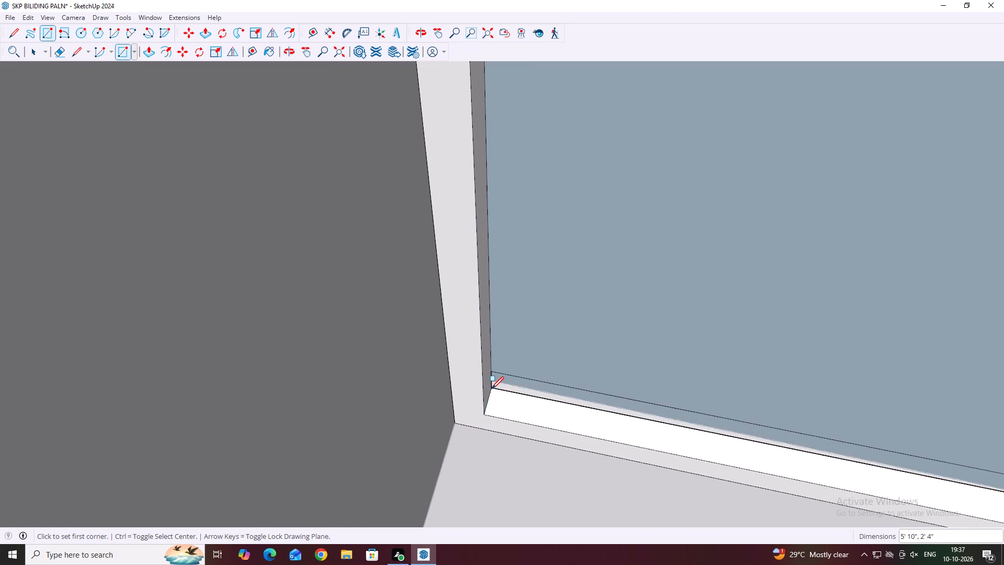
Reverse the left bay's door rectangle so its white front side faces outward.
scroll(493, 385, "down", 8)
key("space")
scroll(497, 382, "down", 2)
left_click(603, 359)
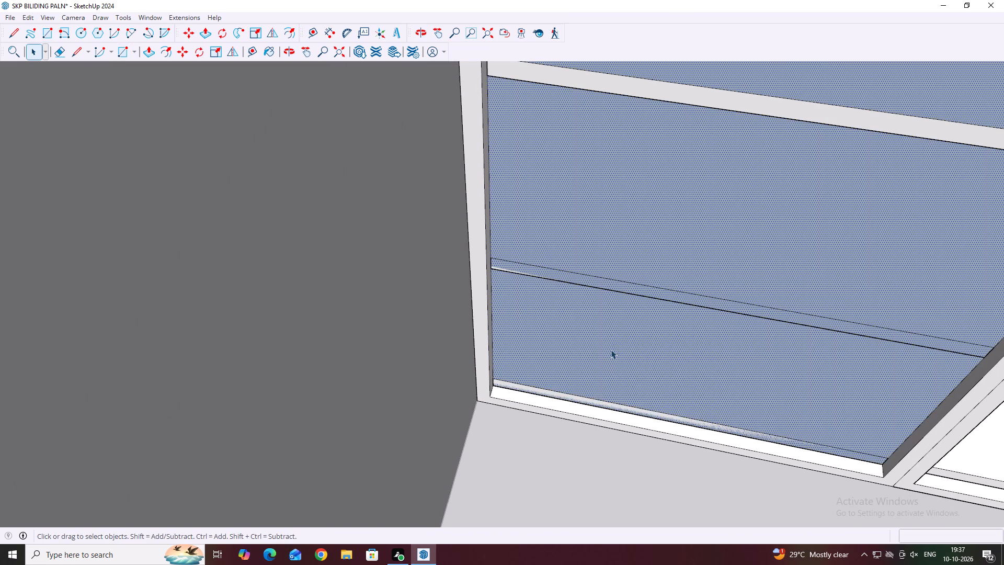
right_click(618, 337)
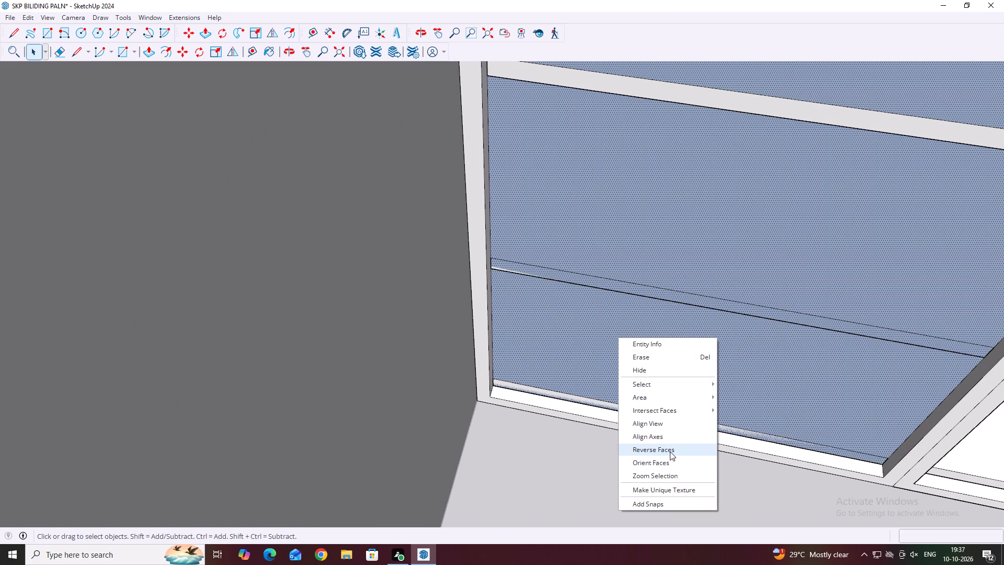
left_click(670, 451)
Push/Pull the left bay's door face outward by 1".
scroll(644, 399, "down", 6)
middle_click_drag(770, 354, 785, 330)
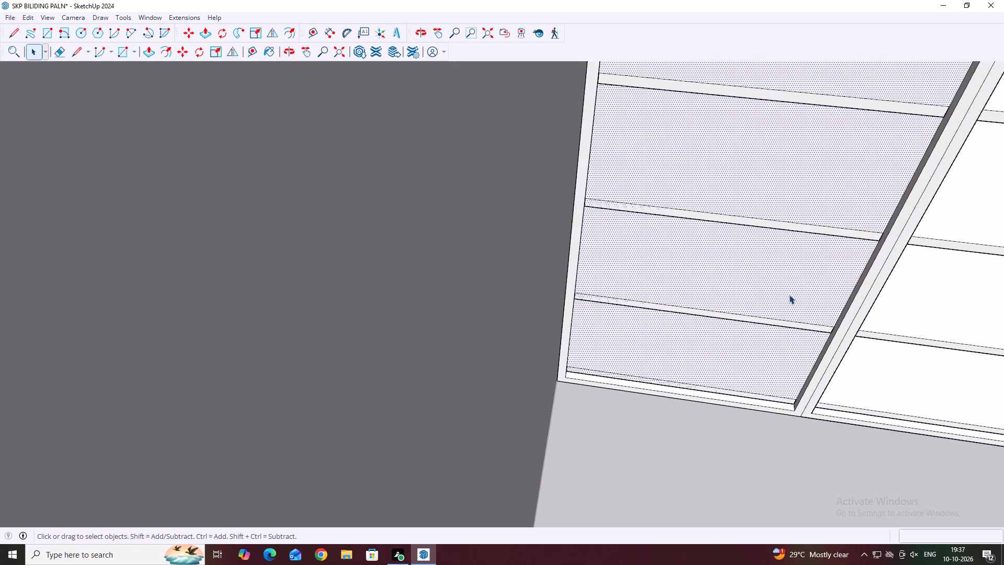
left_click(789, 292)
key("p")
left_click(788, 283)
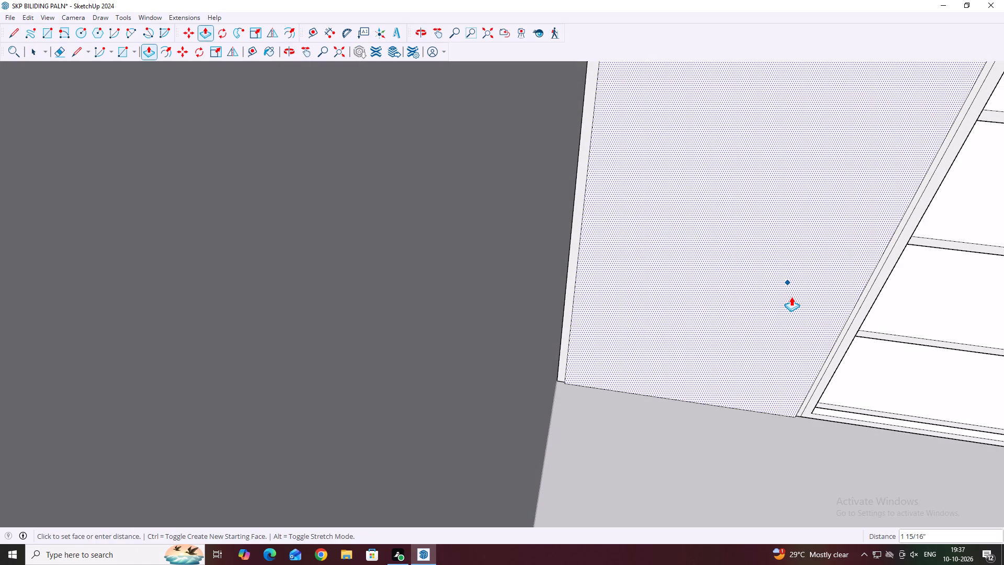
key("1")
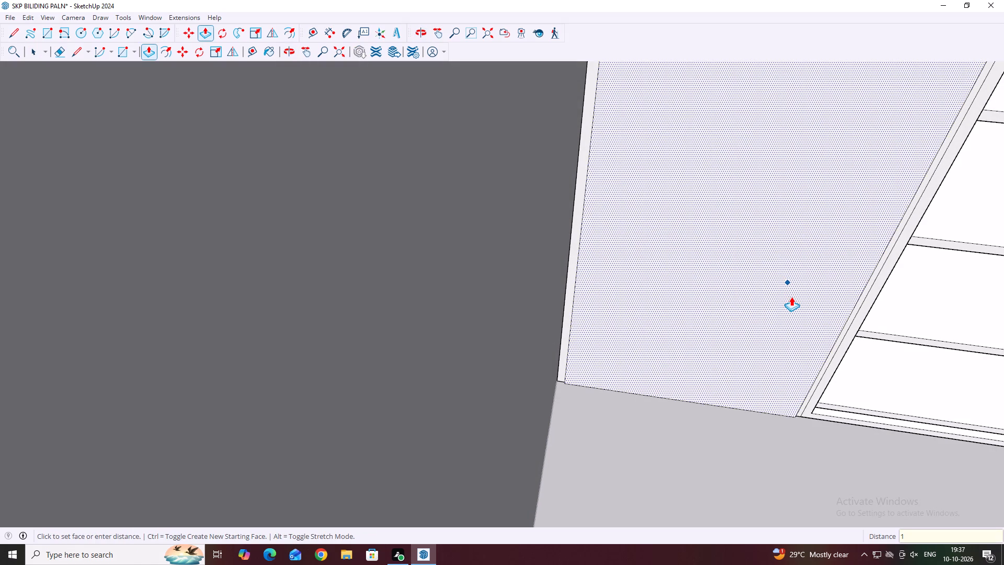
key("Return")
key("space")
Group the left door's front face together with its bounding edges.
left_click(781, 300)
scroll(756, 300, "down", 4)
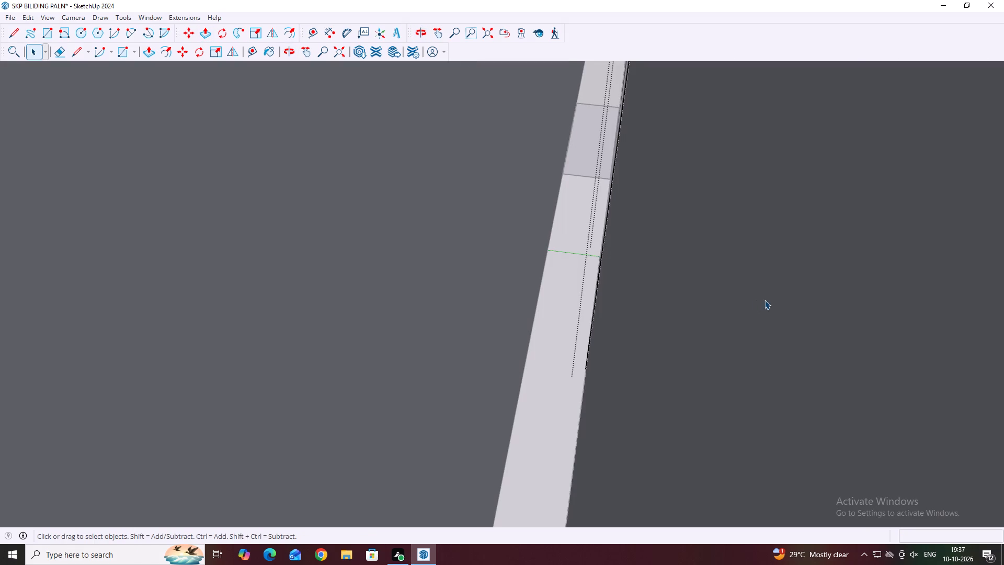
scroll(705, 274, "down", 20)
scroll(705, 274, "down", 5)
middle_click_drag(750, 207, 733, 213)
right_click(731, 209)
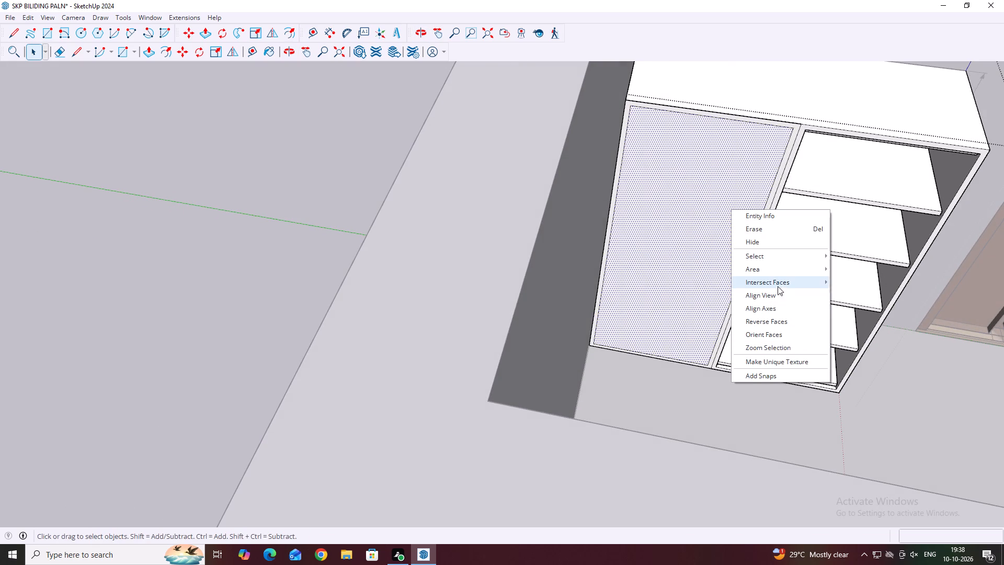
key("Escape")
double_click(703, 241)
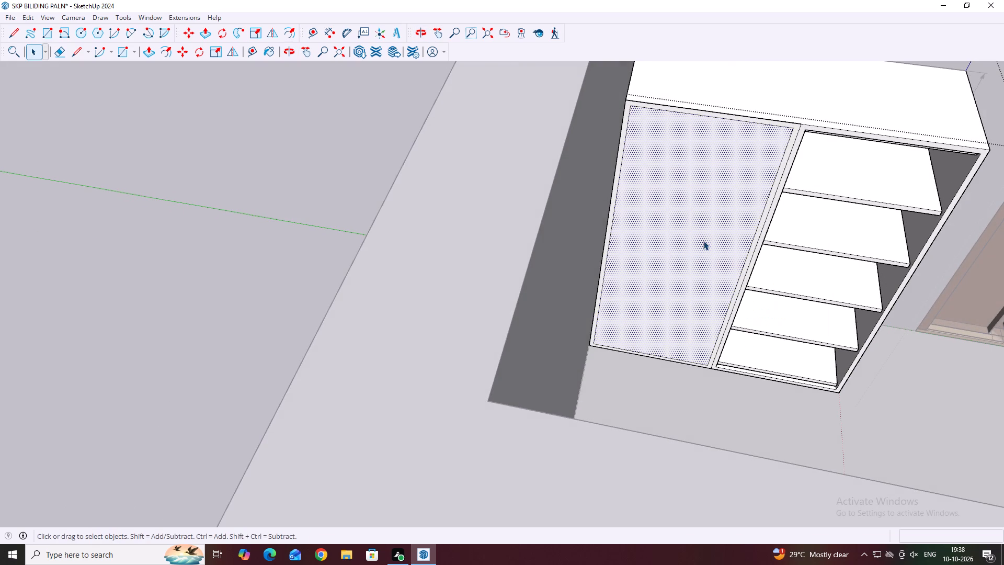
right_click(703, 241)
left_click(755, 347)
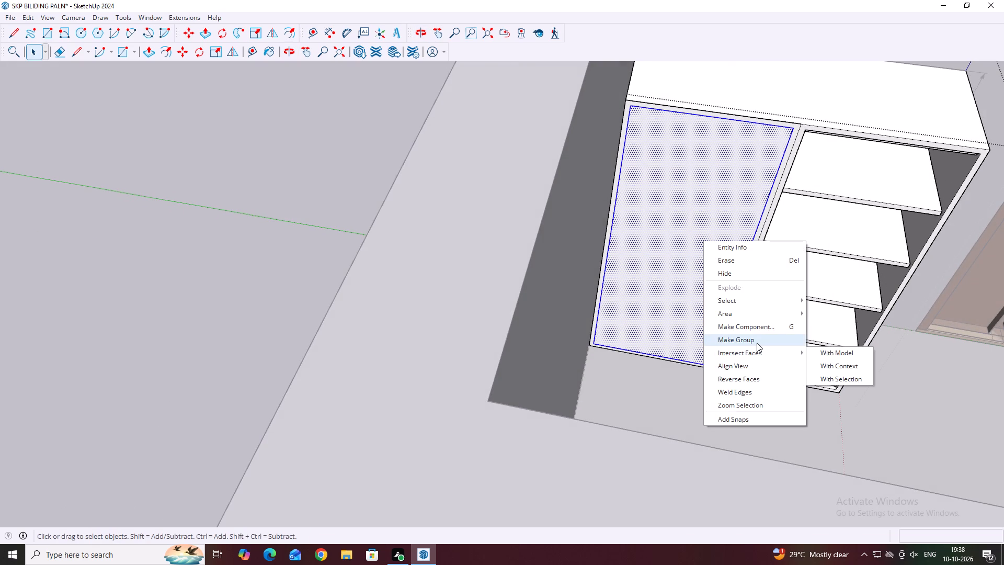
left_click(757, 343)
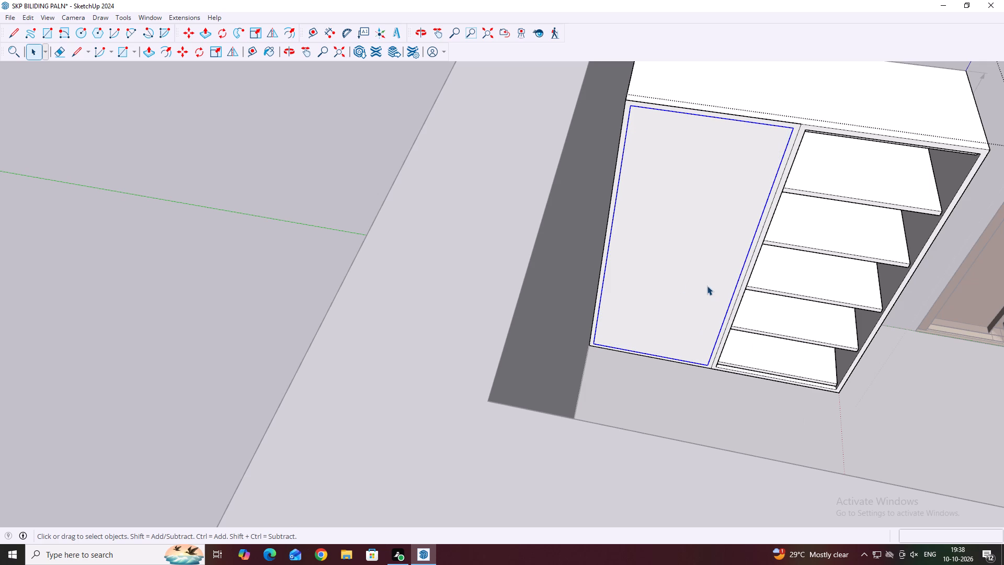
Copy the left door group into the right bay, from its bottom left corner to the bay's matching front corner.
left_click(722, 276)
left_click(715, 285)
key("m")
scroll(611, 355, "up", 5)
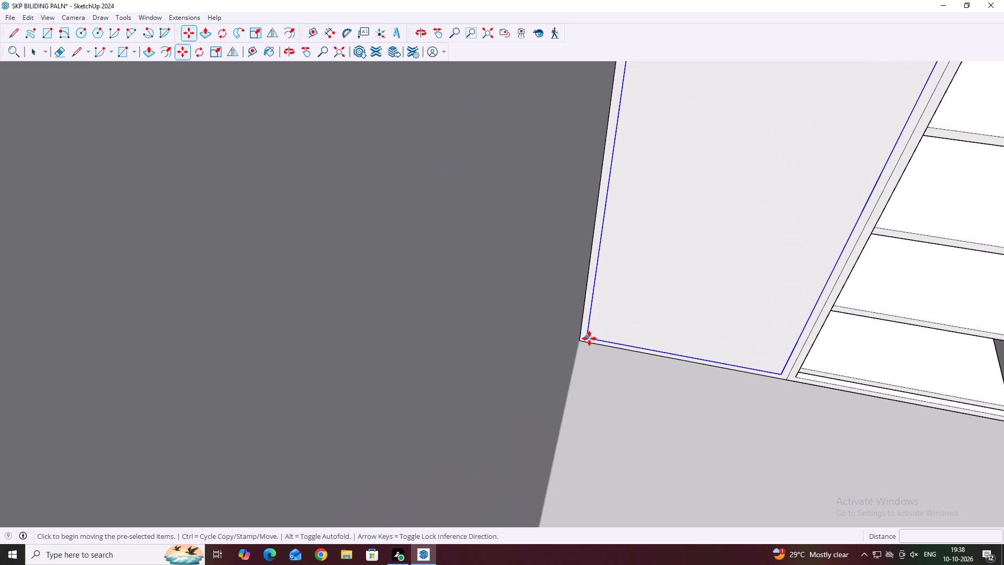
left_click(587, 337)
scroll(803, 372, "up", 3)
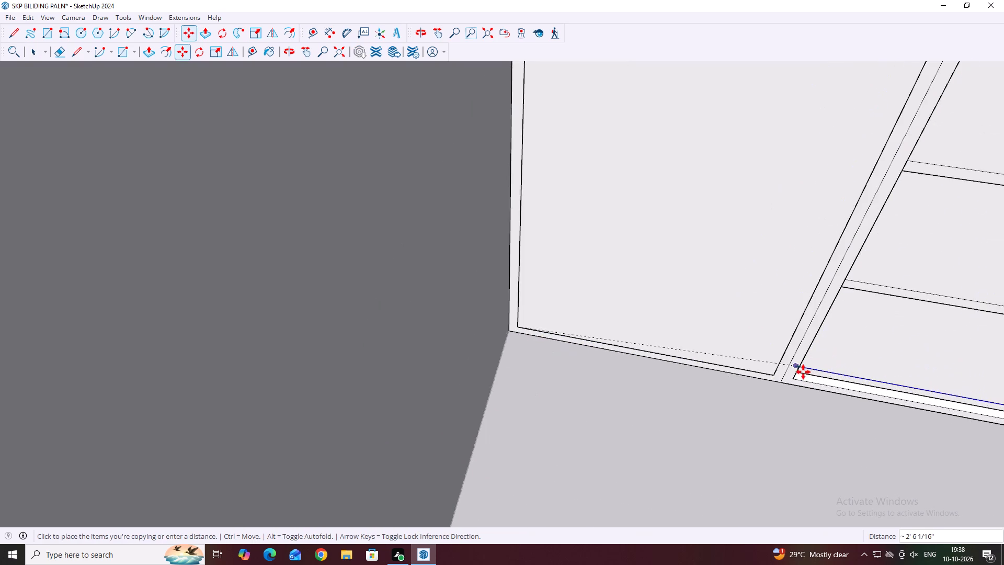
scroll(803, 372, "up", 1)
middle_click_drag(836, 379, 769, 382)
middle_click_drag(759, 441, 750, 441)
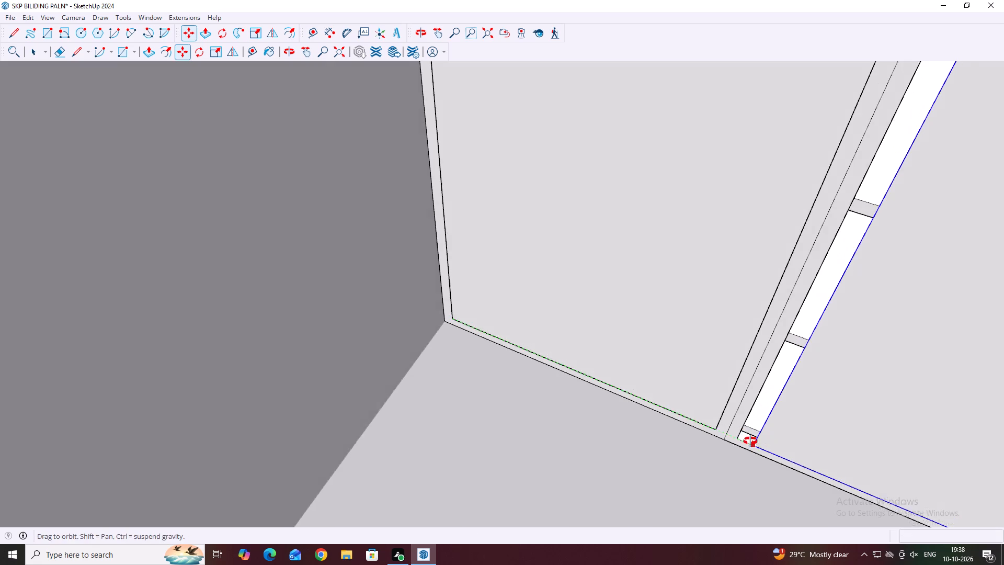
middle_click_drag(750, 441, 733, 438)
scroll(733, 435, "up", 7)
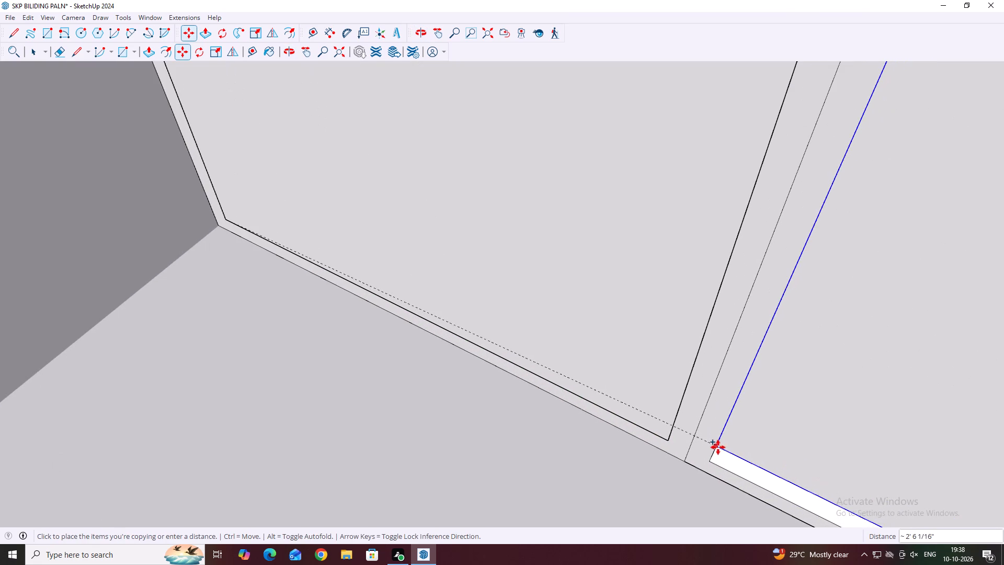
left_click(712, 460)
scroll(578, 354, "down", 15)
key("space")
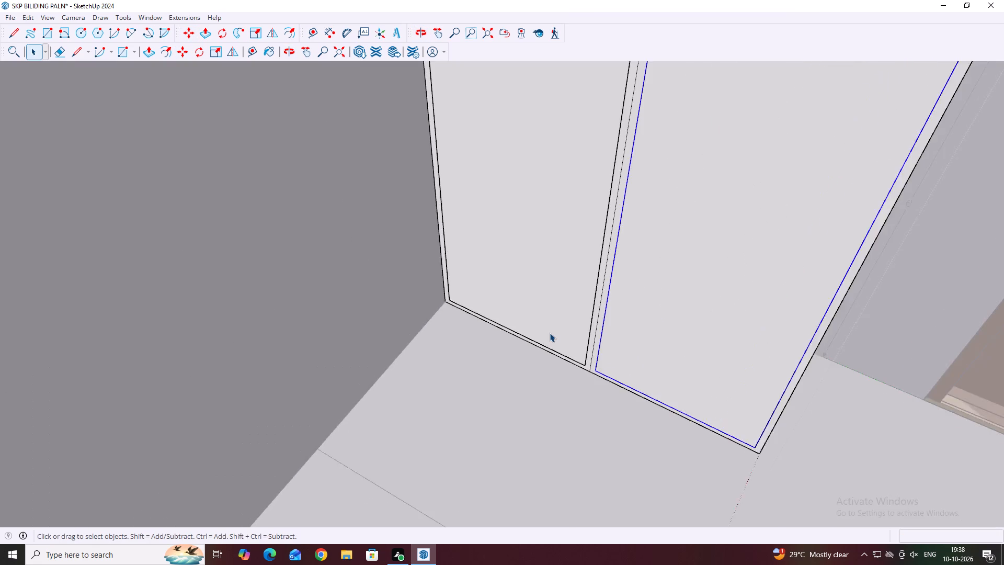
scroll(550, 333, "down", 7)
scroll(586, 359, "up", 7)
key("Escape")
Inside the wardrobe, delete the vertical seam line on the centre divider between the two doors.
scroll(361, 364, "down", 5)
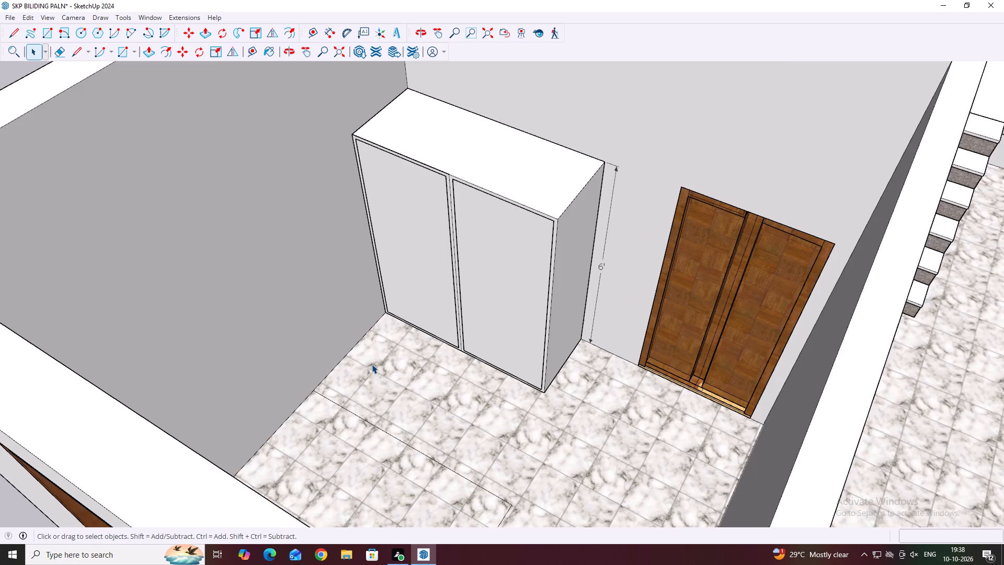
scroll(372, 364, "down", 8)
middle_click_drag(549, 322, 583, 316)
scroll(523, 314, "up", 3)
left_click(299, 161)
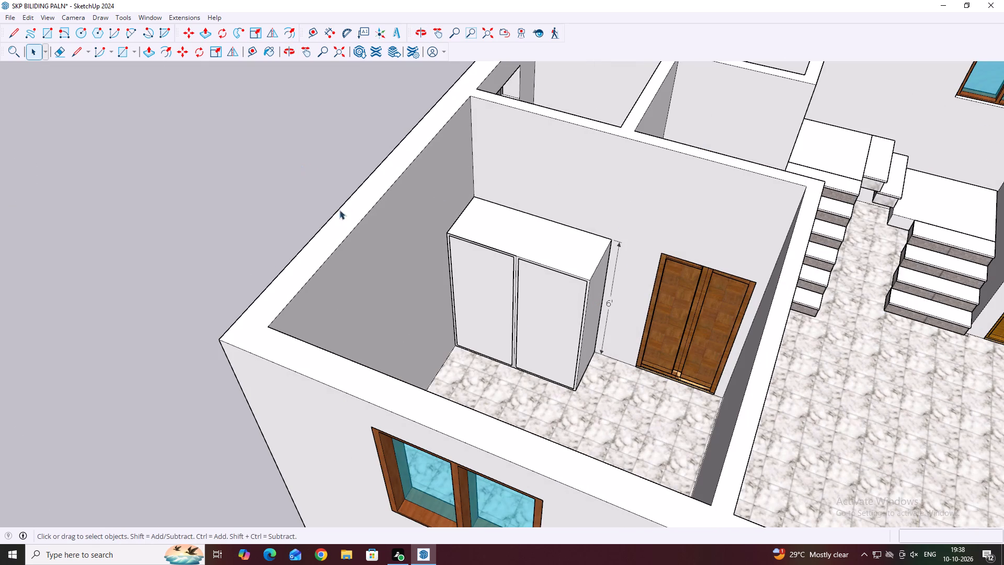
scroll(463, 305, "up", 9)
left_click(539, 278)
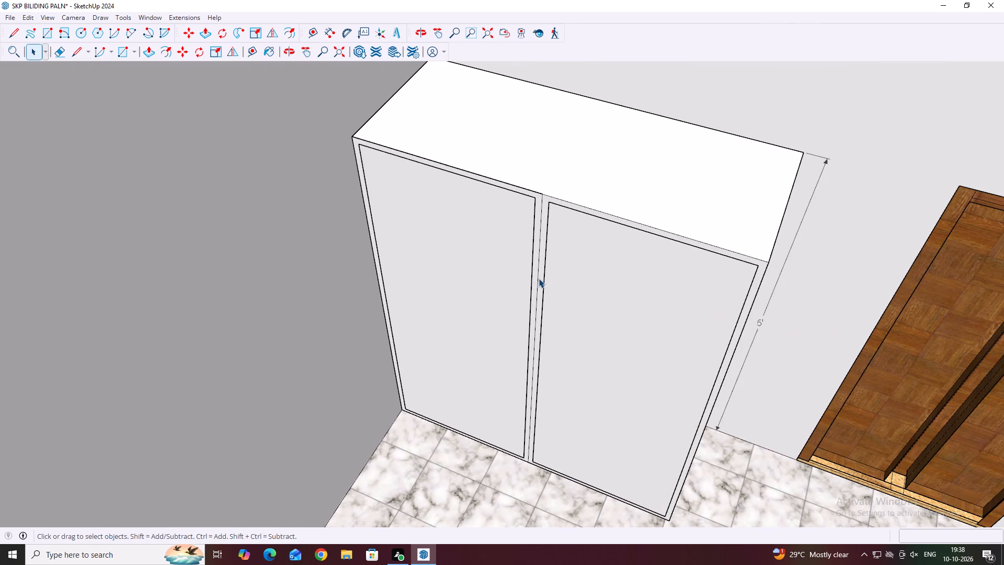
double_click(539, 278)
scroll(539, 278, "up", 2)
left_click(539, 278)
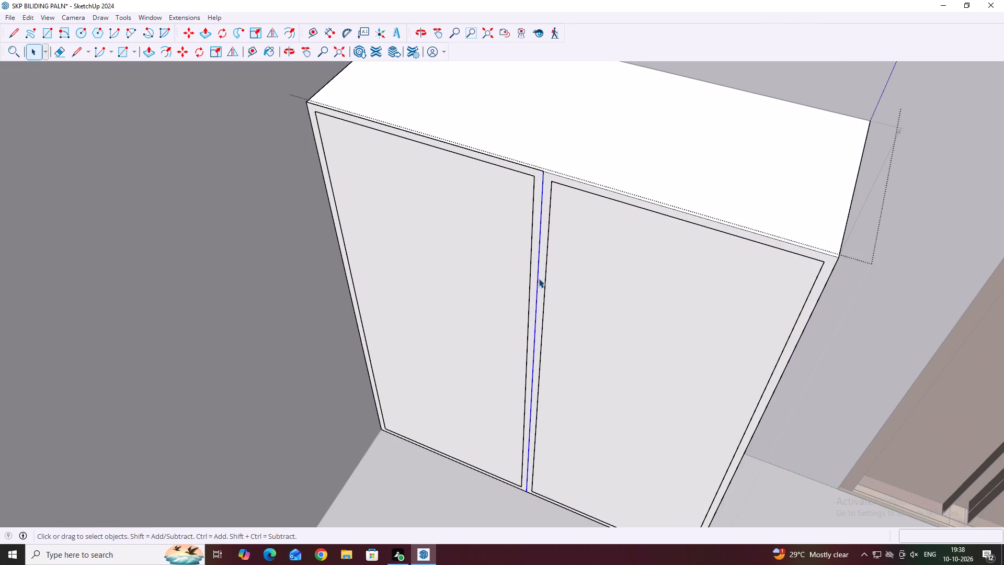
key("backslash")
key("Delete")
scroll(483, 298, "down", 8)
scroll(496, 246, "up", 3)
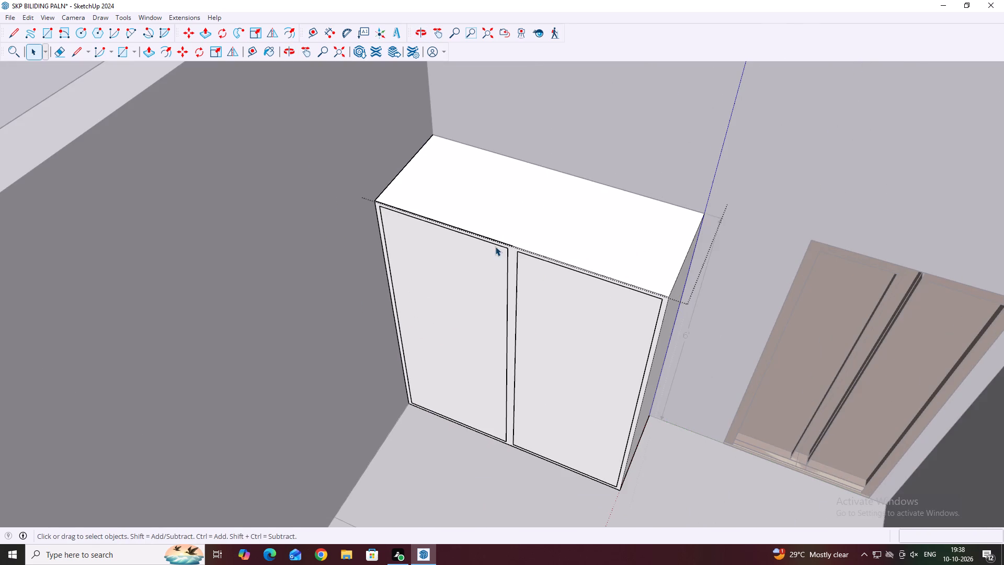
left_click(83, 84)
Inside the wardrobe, delete the edge segment along the left half of the top's front.
scroll(334, 239, "down", 6)
middle_click(547, 285)
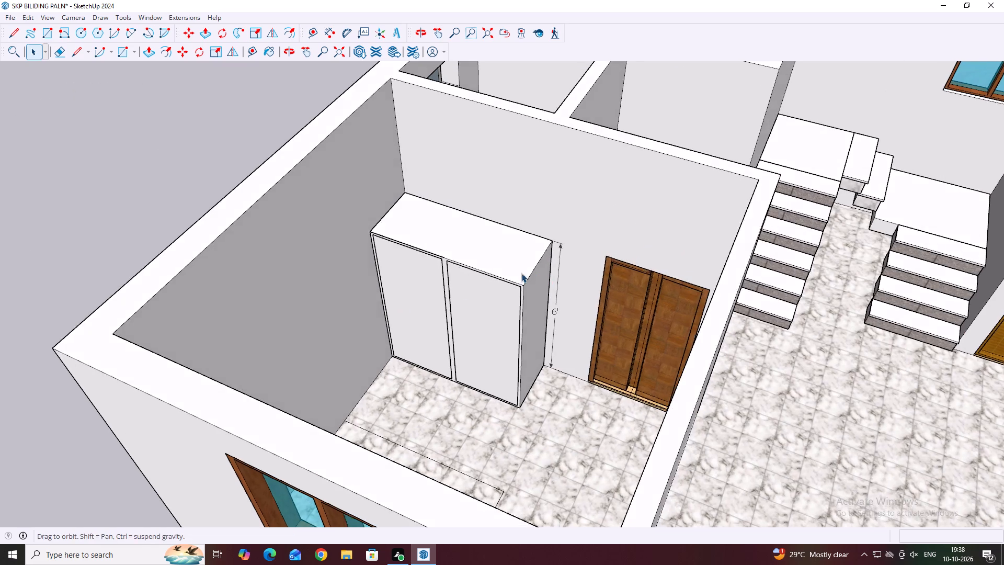
scroll(438, 264, "up", 11)
left_click(447, 249)
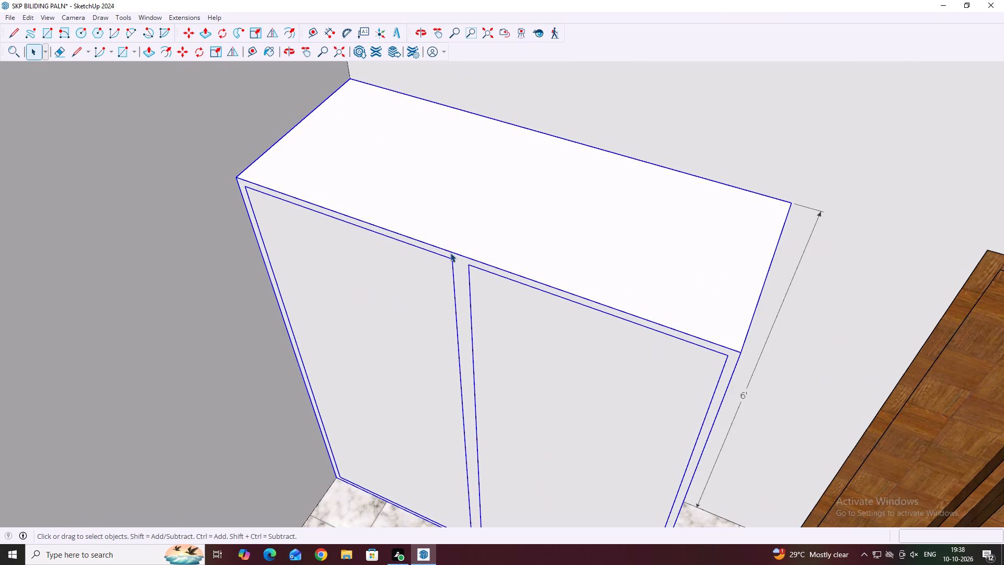
double_click(450, 252)
scroll(450, 252, "up", 2)
left_click(450, 252)
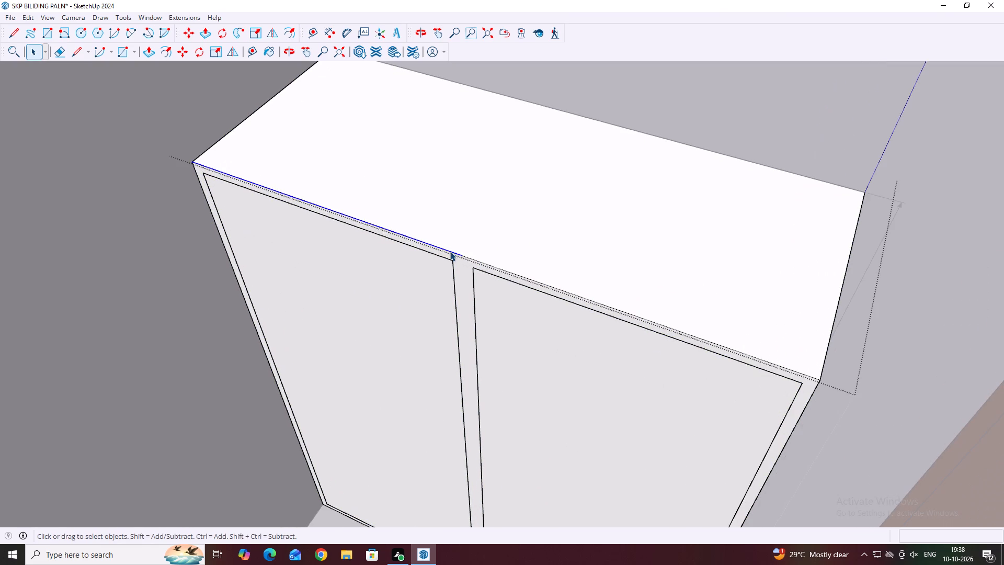
key("Delete")
scroll(623, 269, "down", 14)
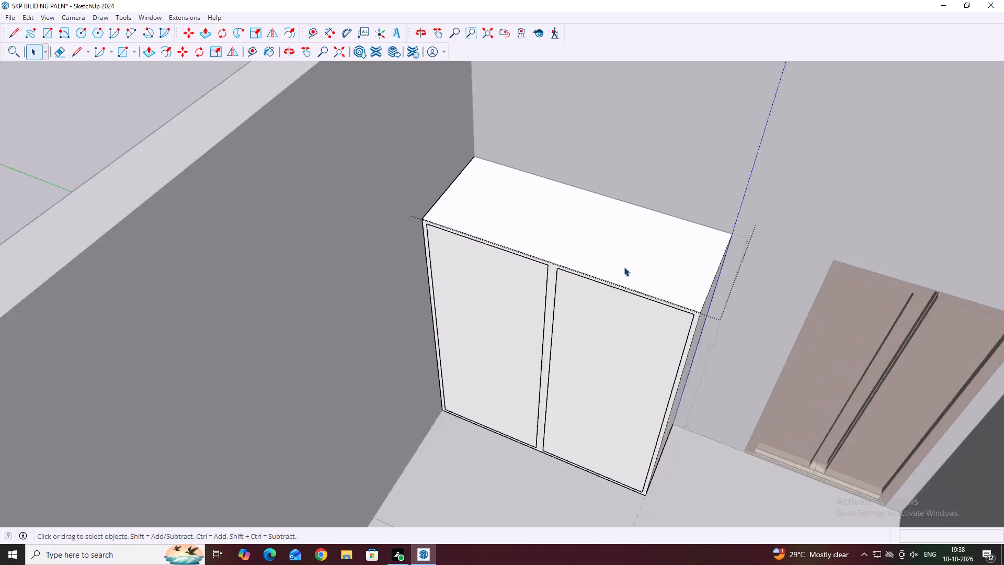
scroll(624, 267, "down", 15)
left_click(481, 145)
Delete the two leftover layout lines on the marble floor in front of the wardrobe.
middle_click_drag(708, 229, 471, 229)
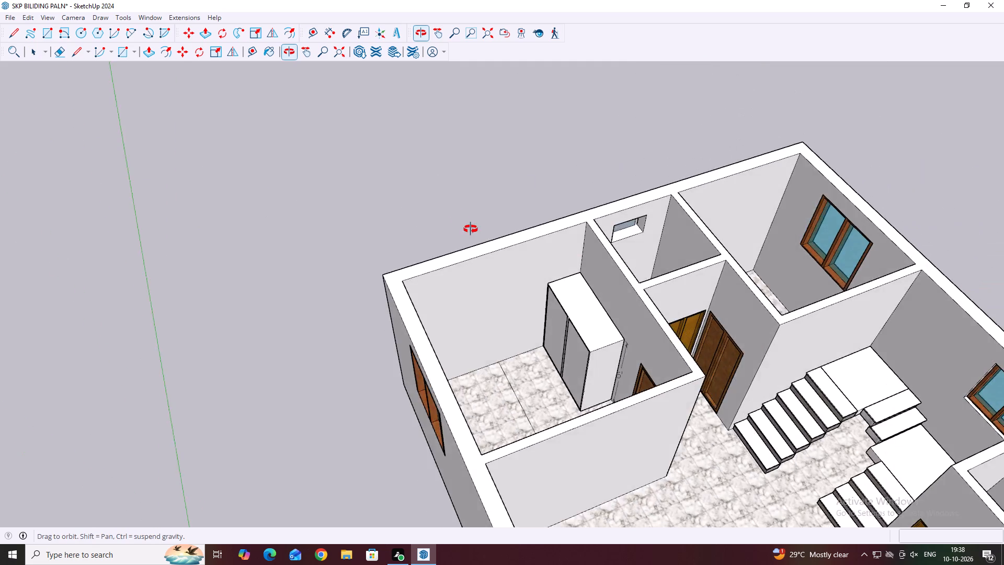
middle_click_drag(471, 229, 455, 214)
middle_click_drag(821, 315, 669, 344)
scroll(549, 329, "up", 2)
middle_click_drag(526, 357, 507, 402)
scroll(499, 400, "up", 3)
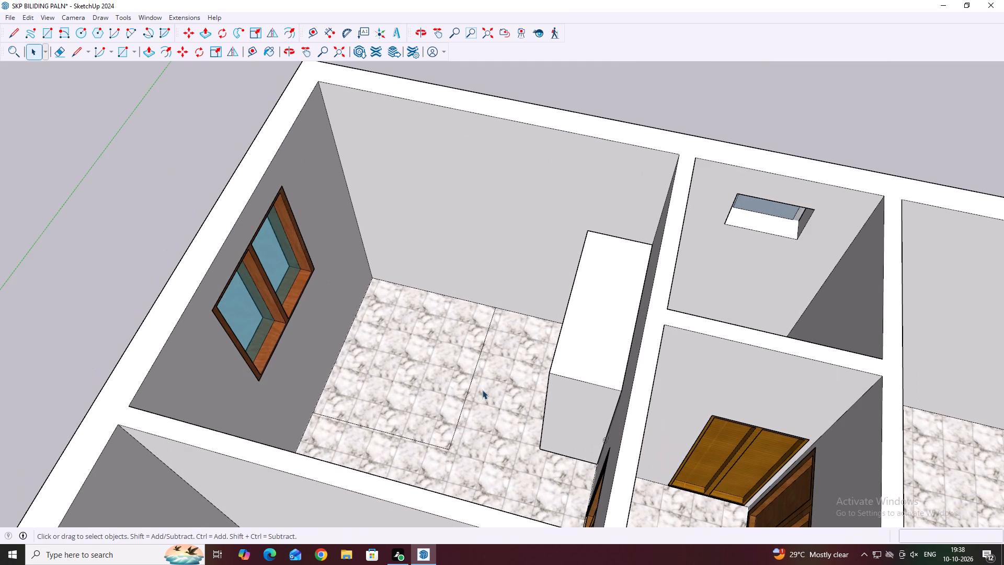
left_click(473, 377)
key("Delete")
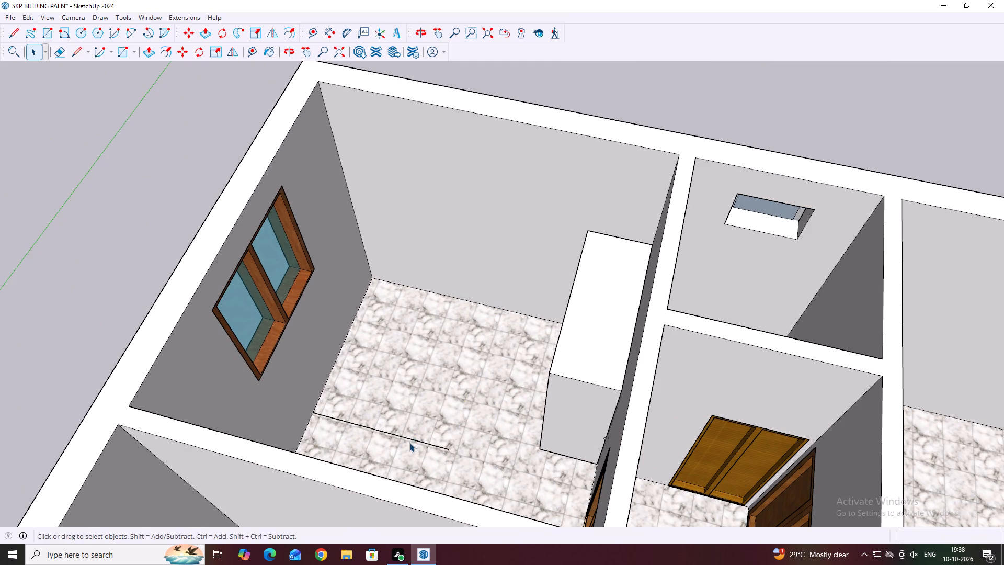
left_click(412, 437)
left_click(412, 439)
key("Delete")
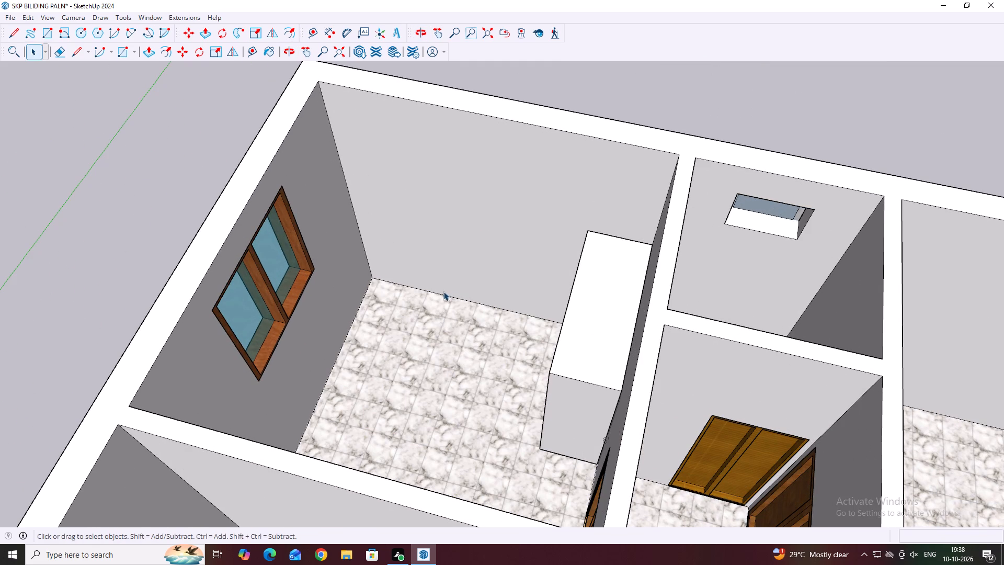
left_click(446, 297)
left_click(357, 310)
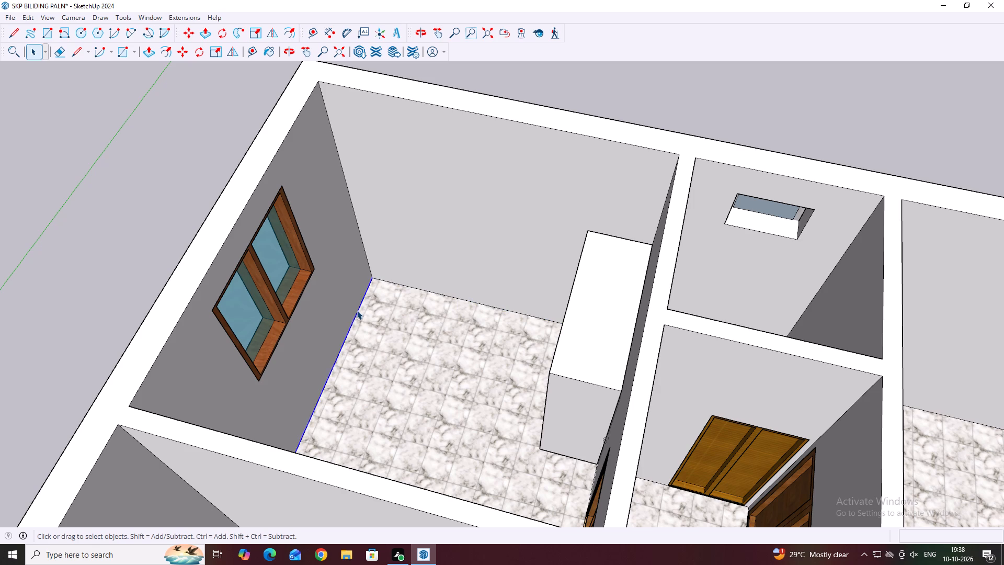
scroll(388, 321, "down", 15)
left_click(753, 239)
Delete the 6' height dimension beside the wardrobe.
middle_click_drag(452, 347, 694, 275)
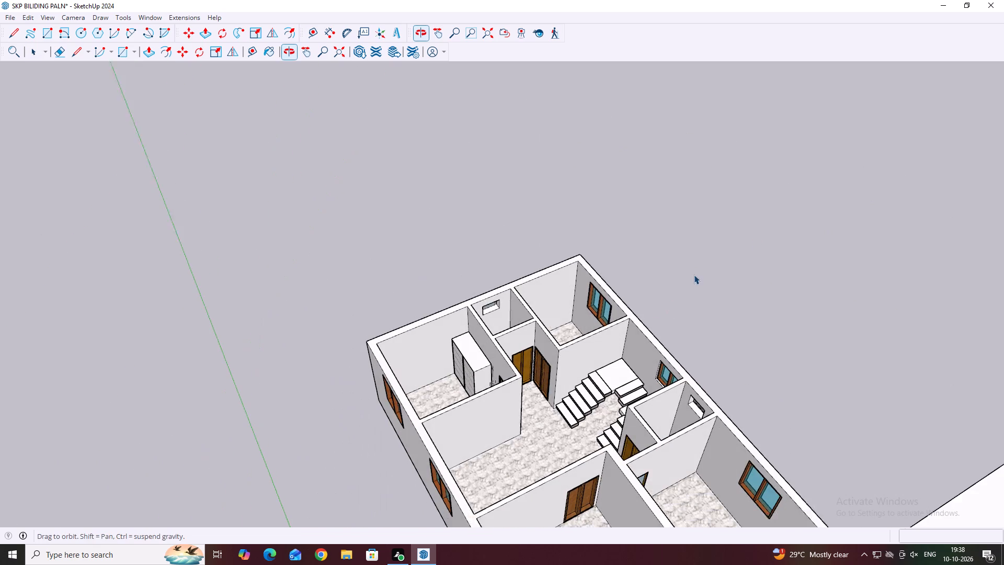
middle_click_drag(694, 275, 693, 277)
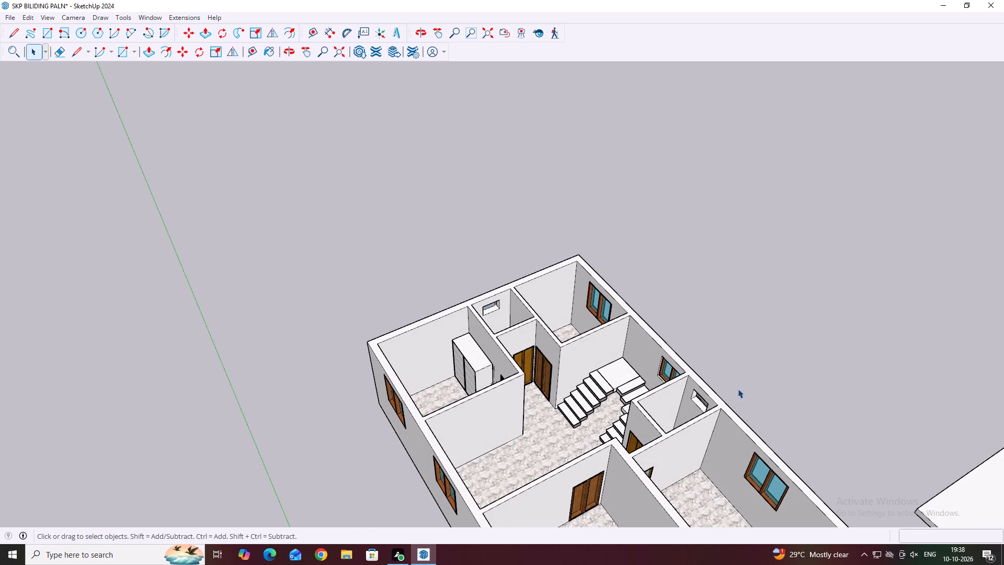
scroll(485, 364, "up", 6)
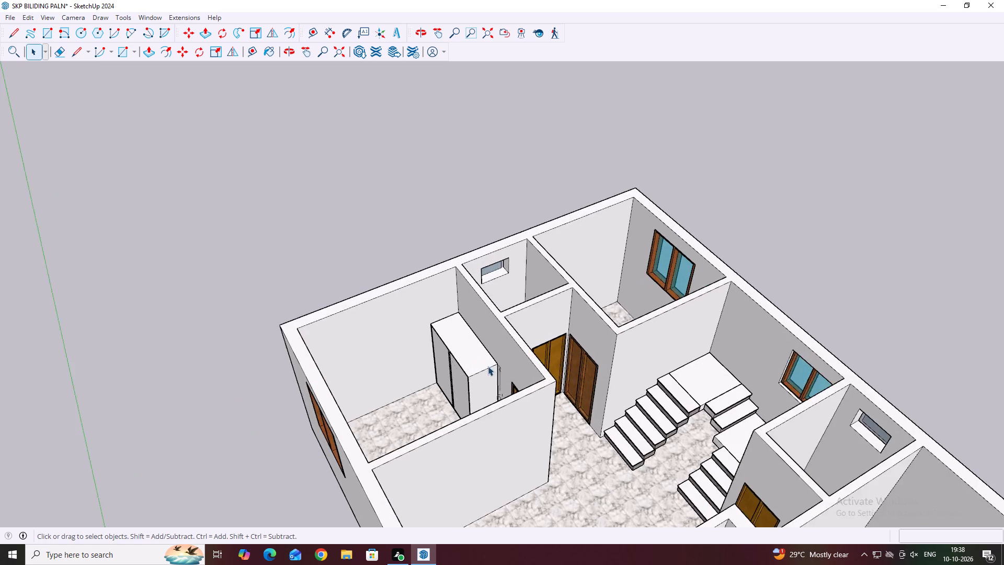
middle_click_drag(541, 406, 618, 455)
scroll(549, 426, "up", 10)
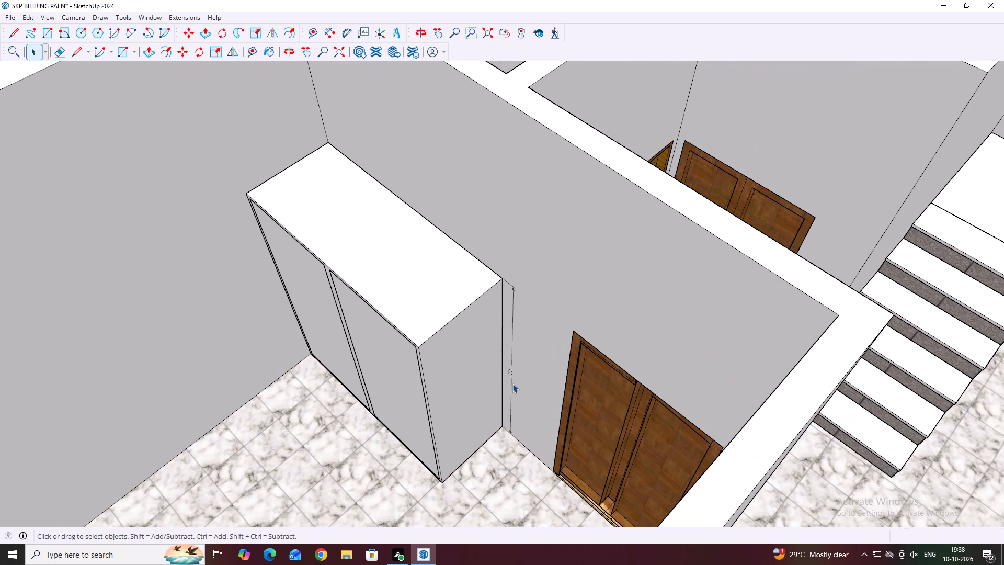
left_click(512, 383)
key("Delete")
Look over the whole floor plan from above, including the wardrobe's room and the other rooms around the staircase.
scroll(601, 356, "down", 7)
middle_click_drag(705, 314, 699, 329)
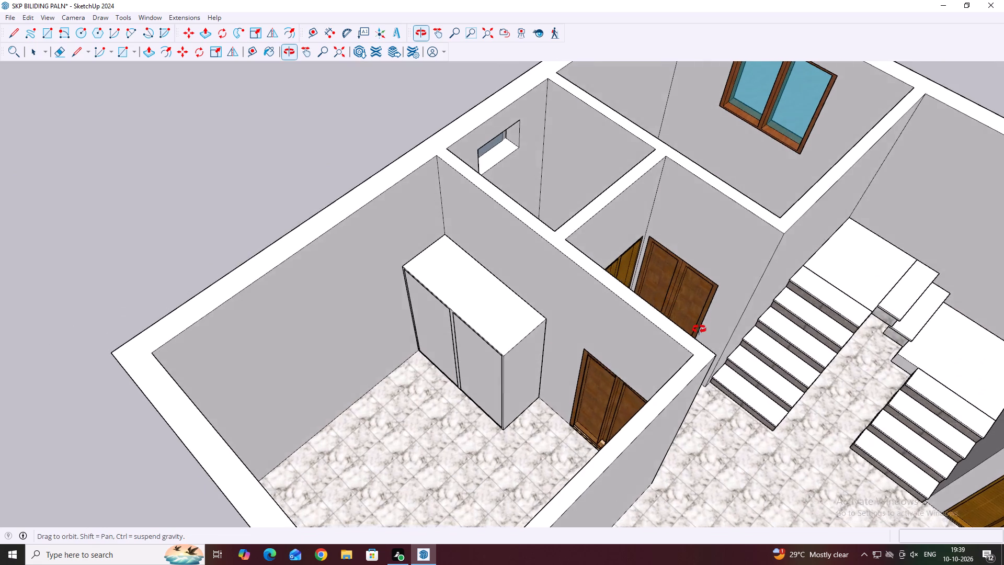
middle_click_drag(699, 329, 524, 328)
middle_click_drag(922, 396, 841, 374)
scroll(725, 348, "down", 9)
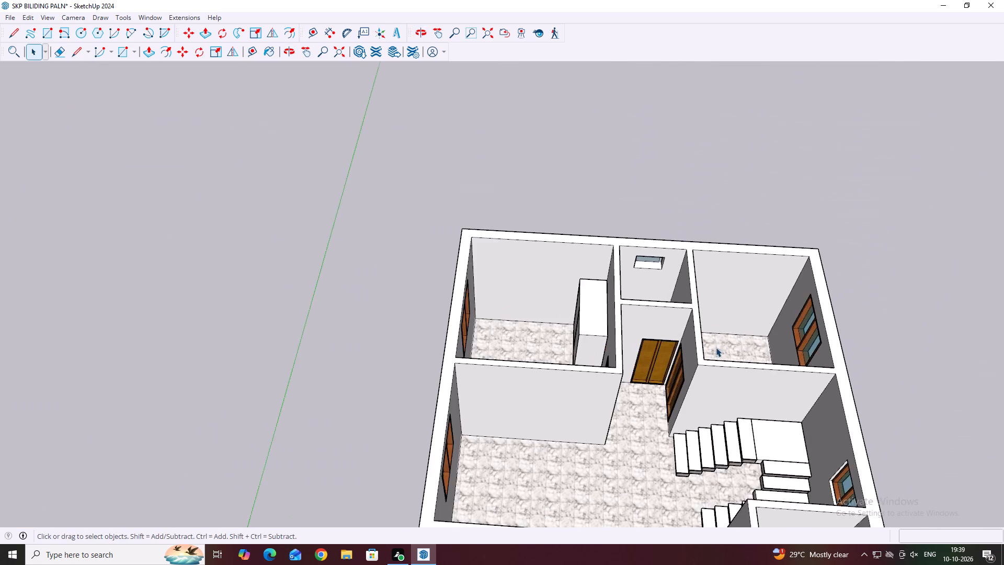
scroll(716, 347, "down", 3)
middle_click_drag(767, 375, 811, 453)
middle_click_drag(736, 454, 764, 448)
scroll(718, 416, "up", 3)
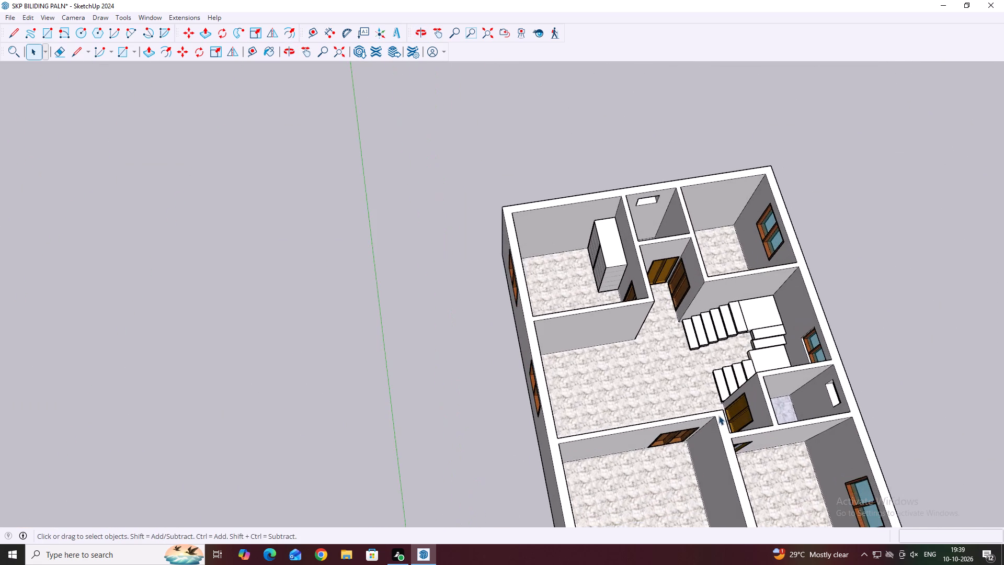
middle_click_drag(781, 408, 800, 413)
scroll(794, 398, "up", 4)
middle_click_drag(743, 399, 695, 449)
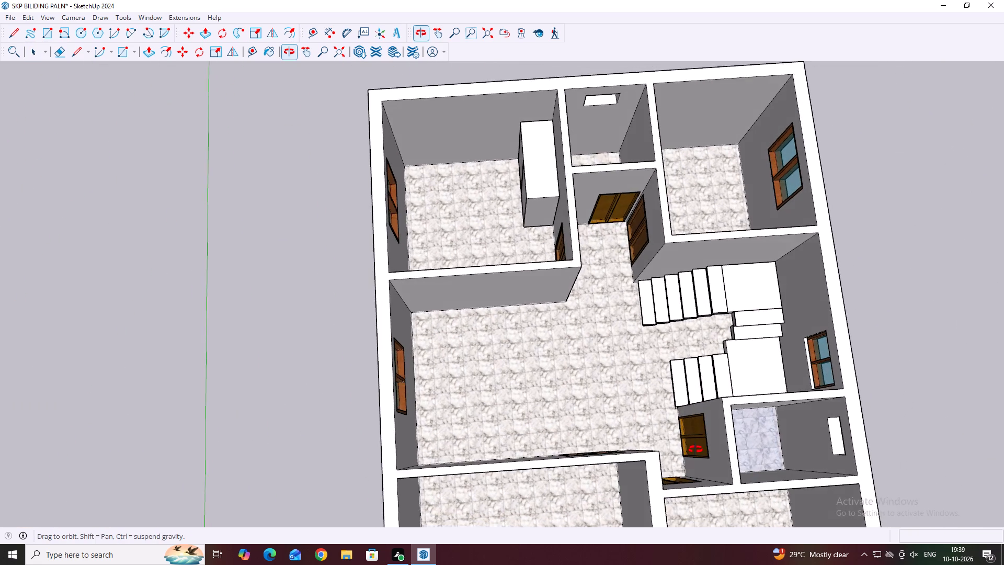
middle_click_drag(695, 449, 759, 448)
scroll(449, 202, "up", 3)
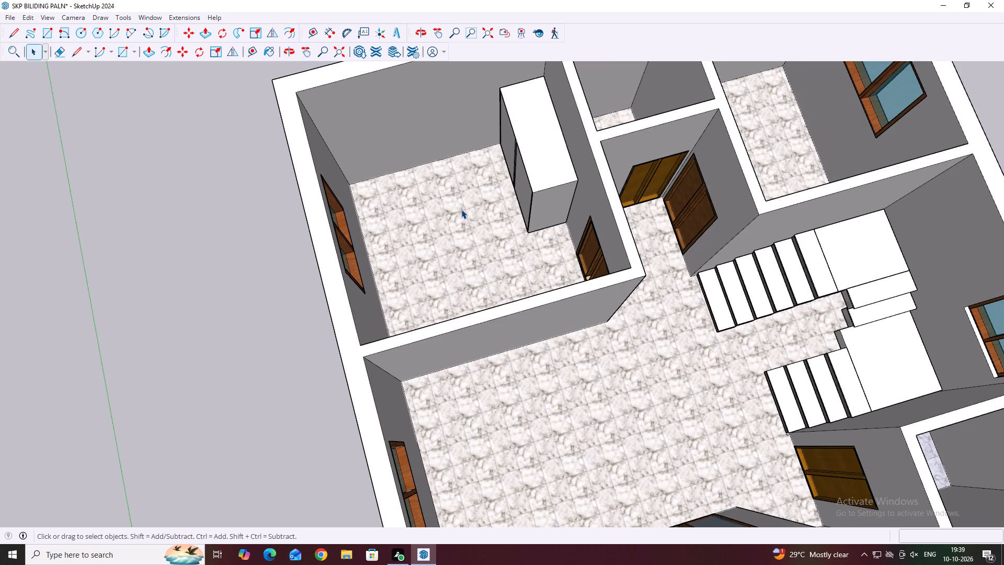
Copy the wardrobe from its bottom-bedroom position by its top front corner to open ground about 35' away, outside the staircase-side wall.
left_click(538, 169)
scroll(538, 169, "up", 2)
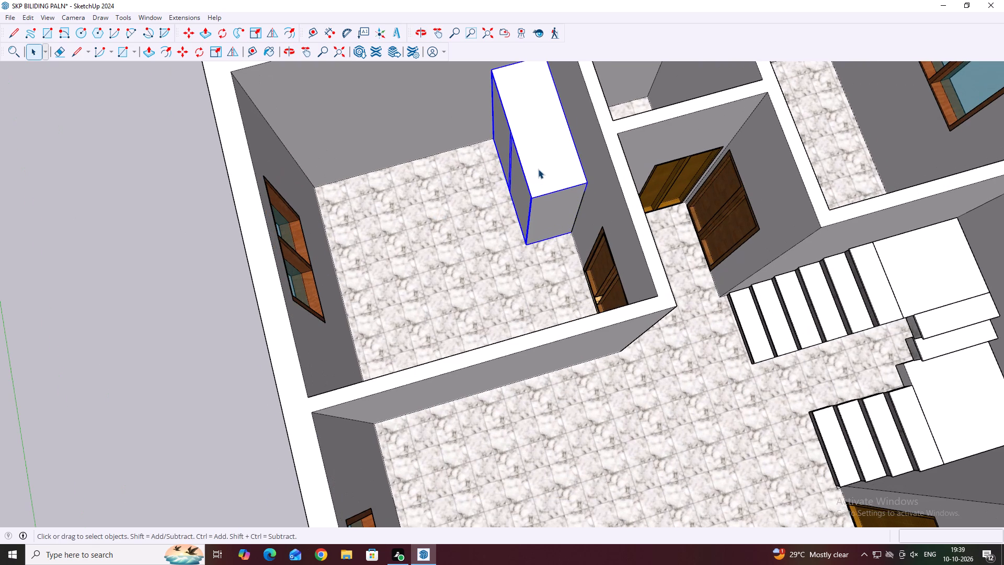
key("m")
left_click(532, 195)
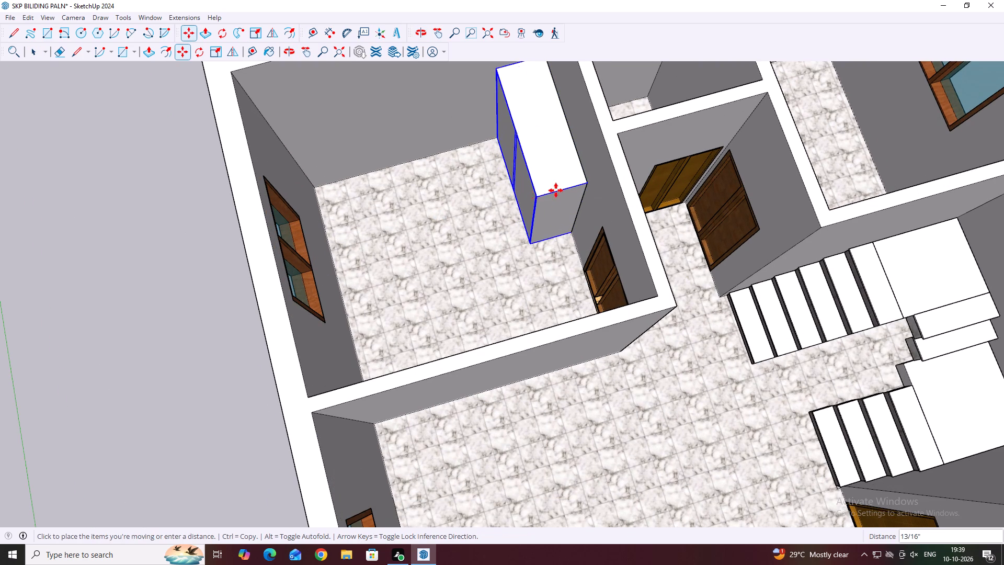
scroll(561, 193, "down", 4)
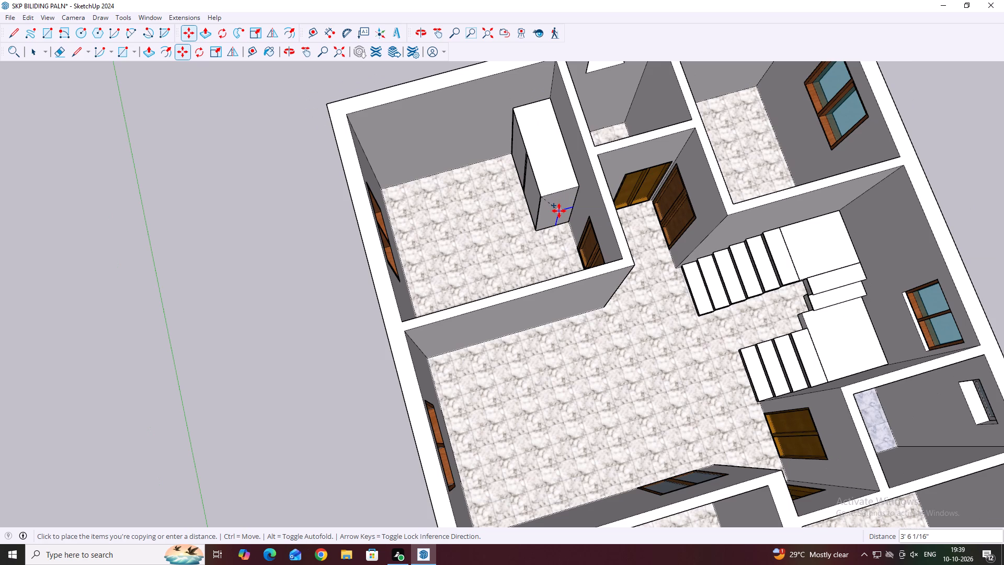
key("Escape")
scroll(551, 207, "up", 5)
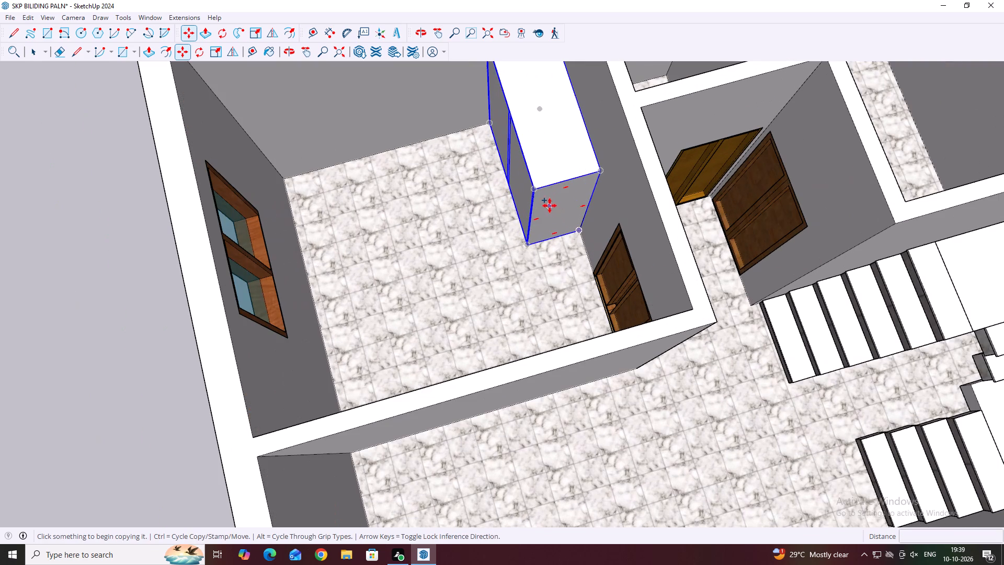
left_click(534, 188)
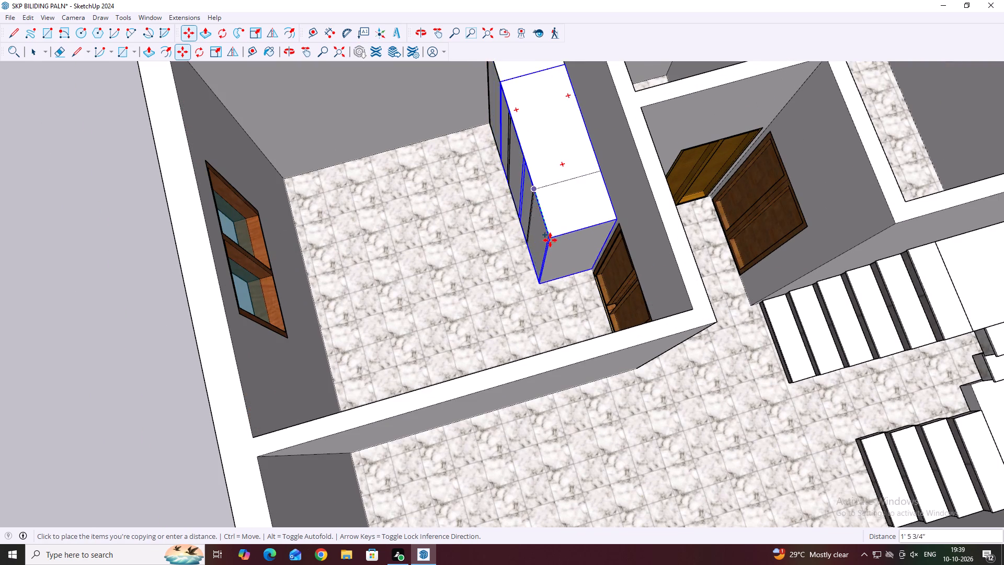
scroll(550, 240, "down", 20)
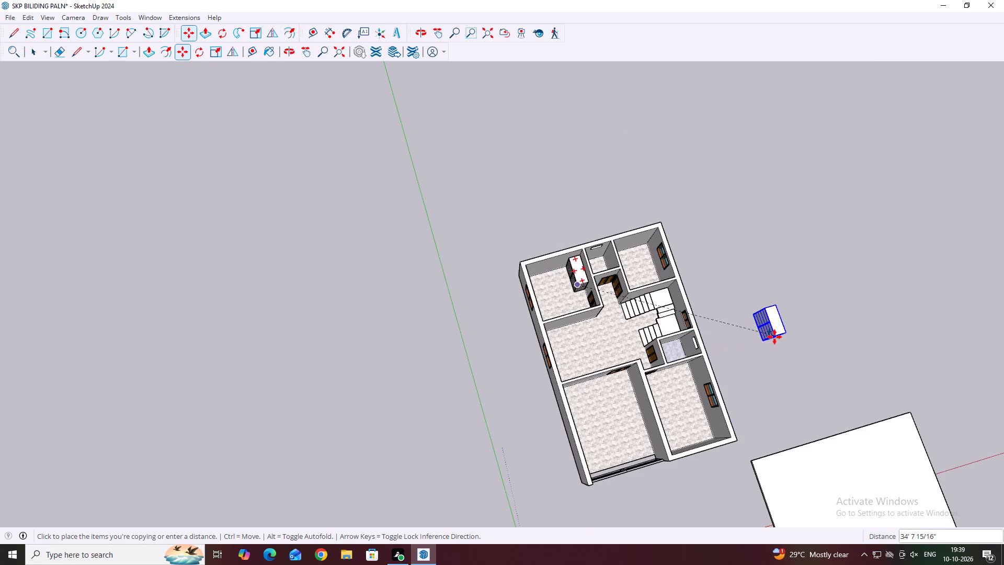
left_click(773, 342)
scroll(771, 355, "up", 3)
key("space")
Rotate the wardrobe copy outside the house 180 degrees about the midpoint of its top back edge.
scroll(786, 350, "up", 1)
middle_click_drag(781, 344, 771, 324)
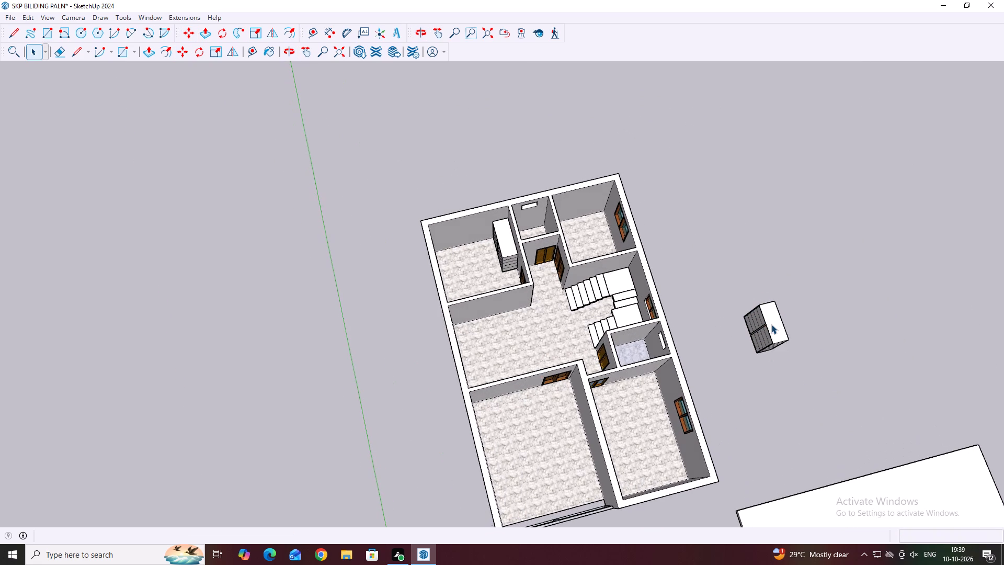
scroll(779, 330, "up", 6)
middle_click_drag(805, 339, 792, 322)
scroll(781, 337, "up", 3)
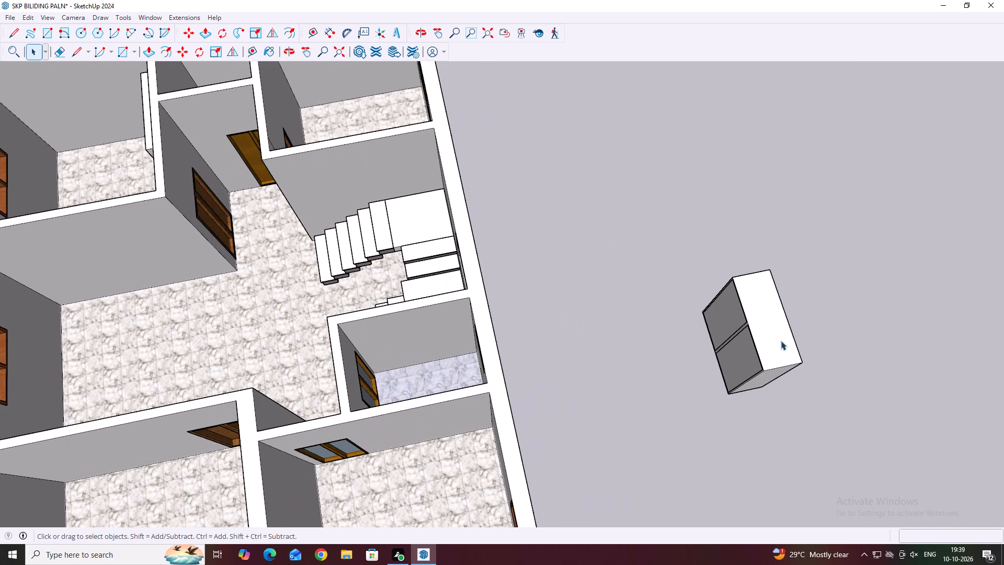
left_click_drag(817, 398, 721, 272)
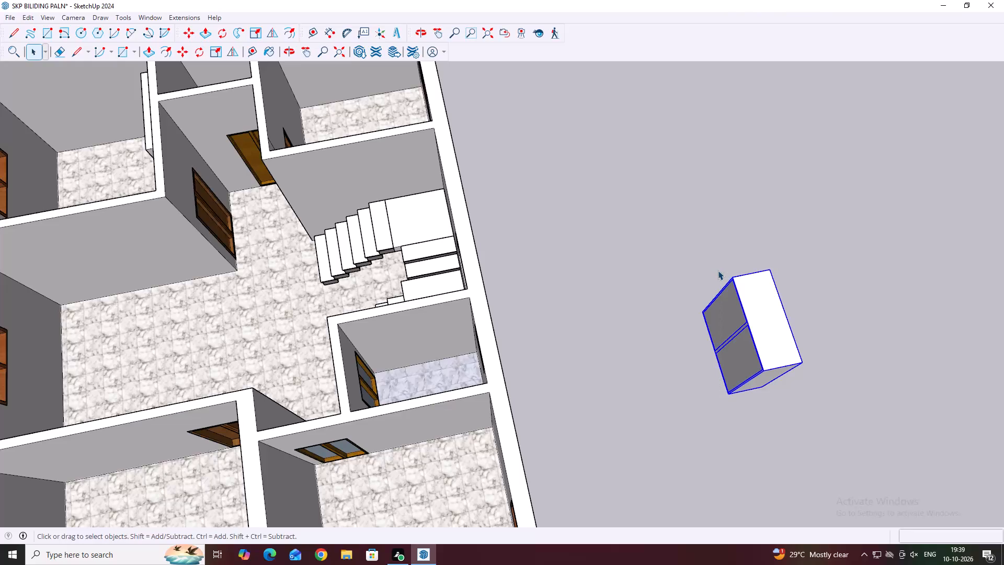
middle_click_drag(750, 295, 700, 301)
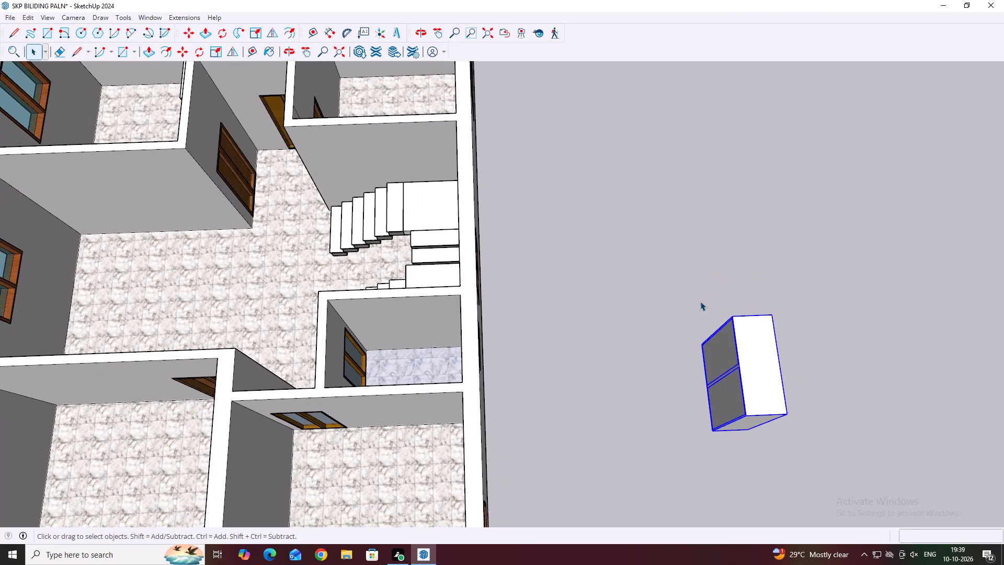
key("q")
scroll(777, 365, "up", 2)
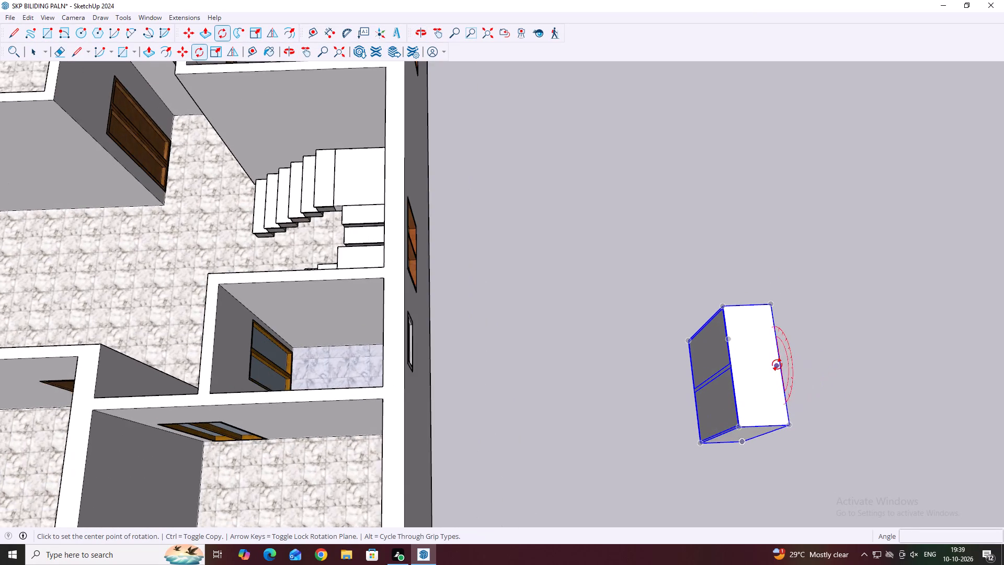
scroll(777, 365, "up", 2)
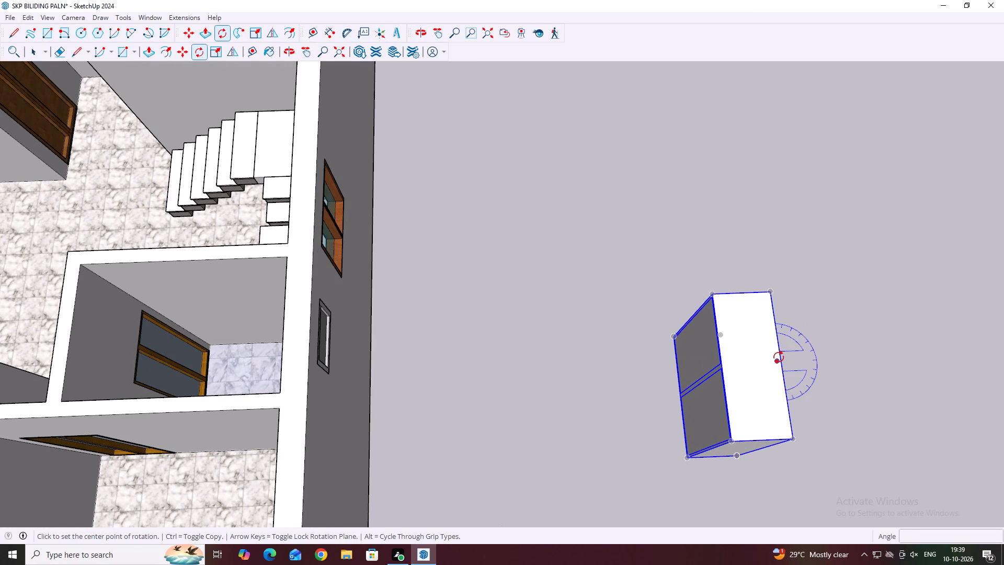
left_click(778, 361)
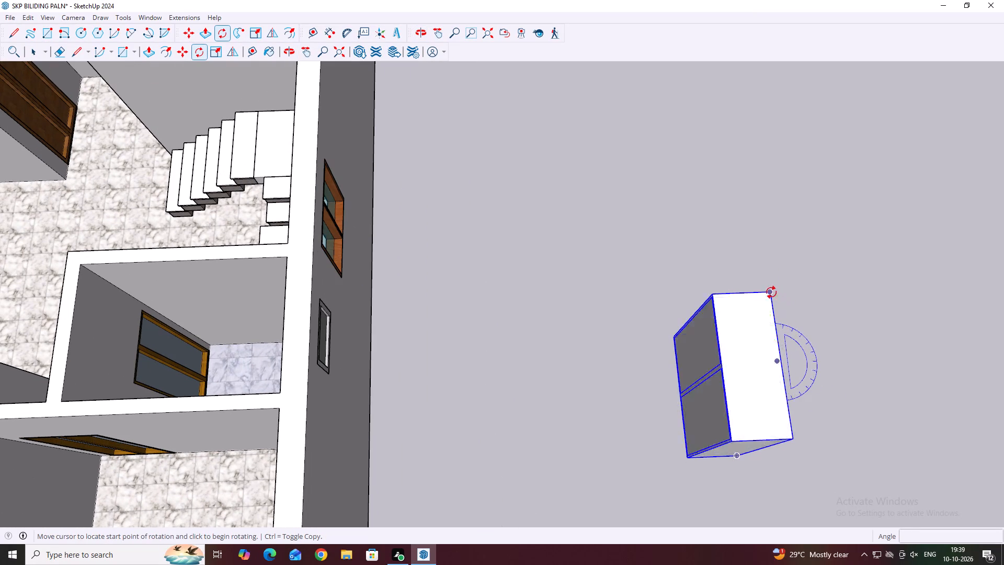
left_click(768, 293)
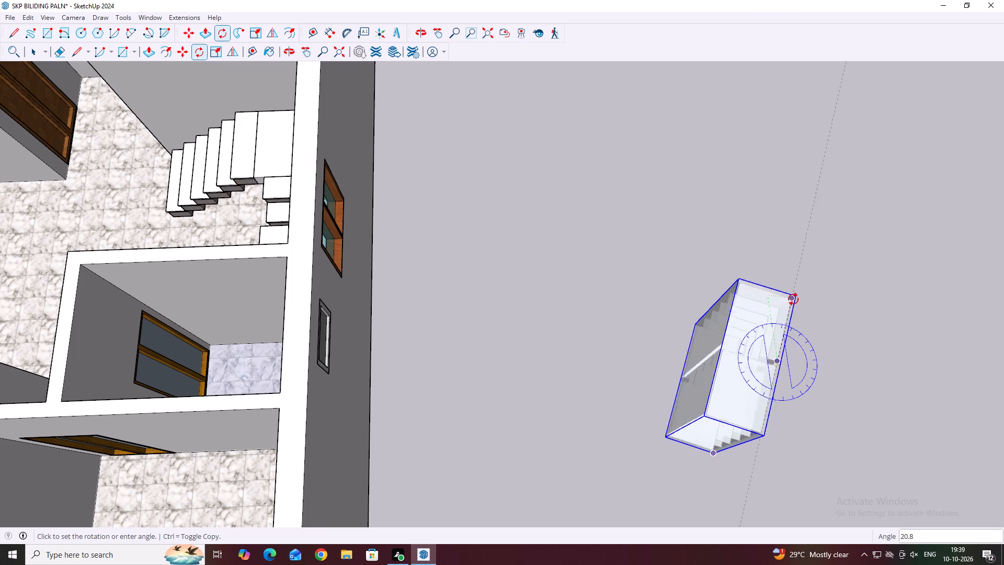
left_click(793, 469)
key("space")
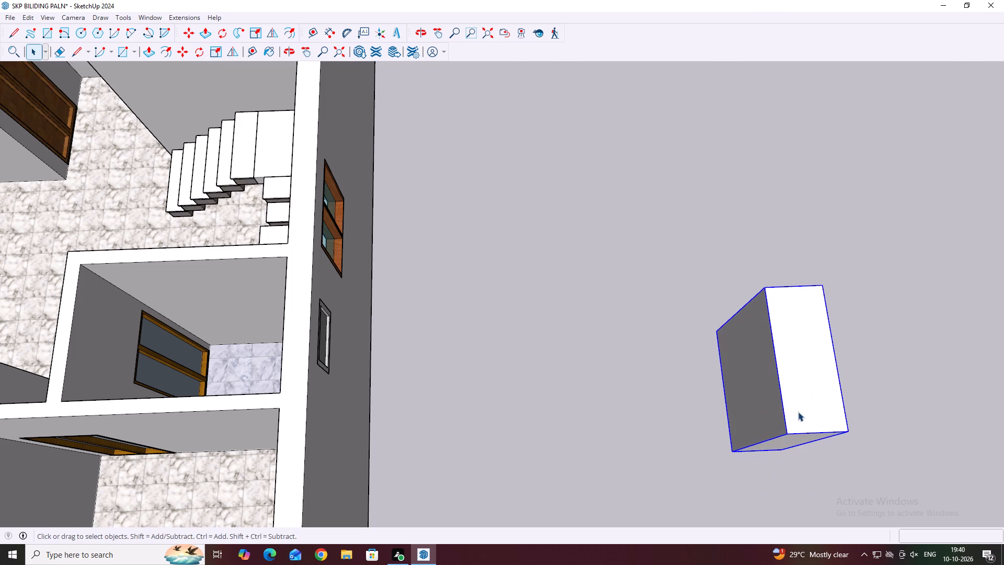
Move the rotated wardrobe copy about 6' 10" closer to the house's outer side wall.
scroll(819, 381, "down", 11)
key("m")
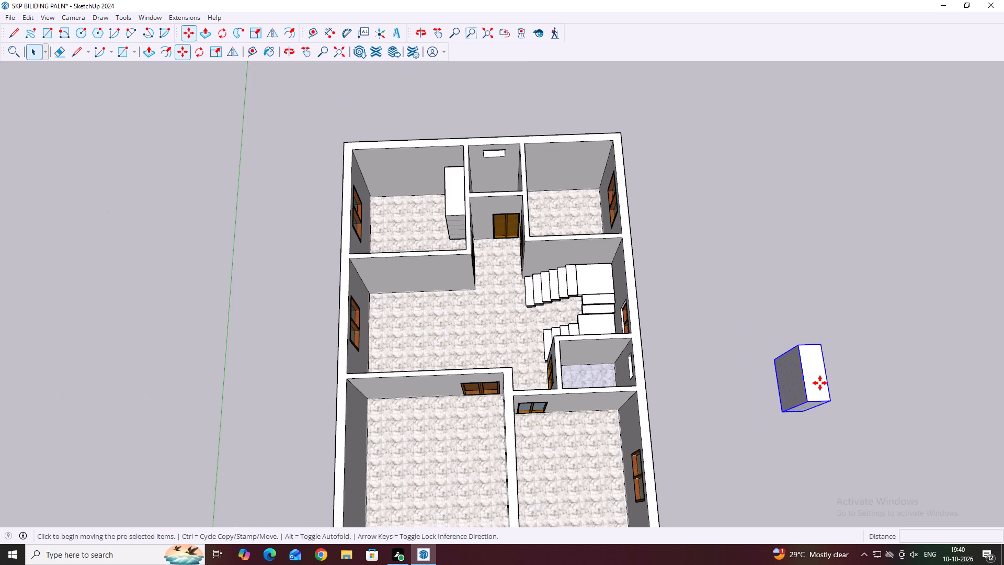
scroll(816, 393, "up", 1)
left_click(807, 402)
scroll(792, 355, "down", 6)
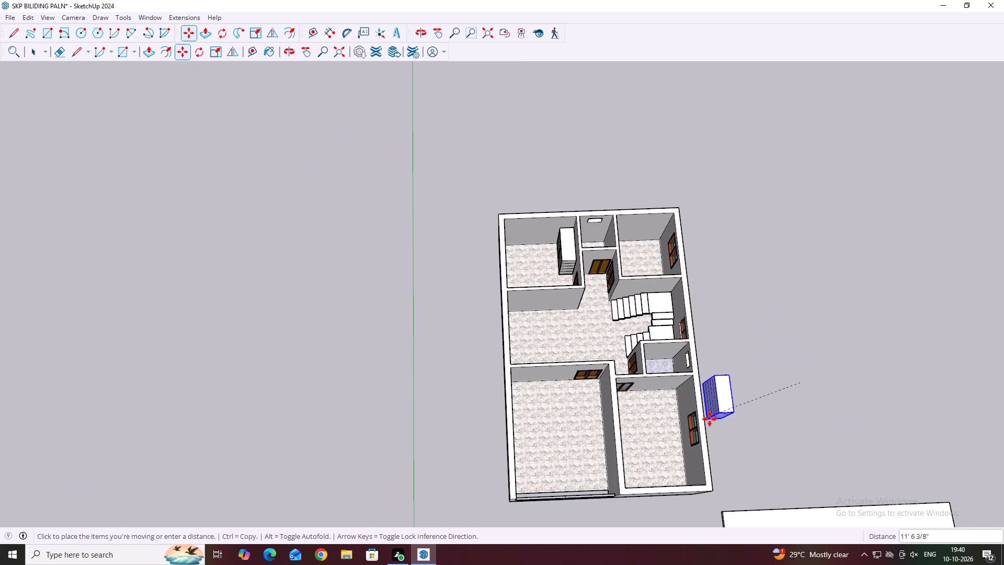
scroll(640, 474, "up", 2)
left_click(791, 399)
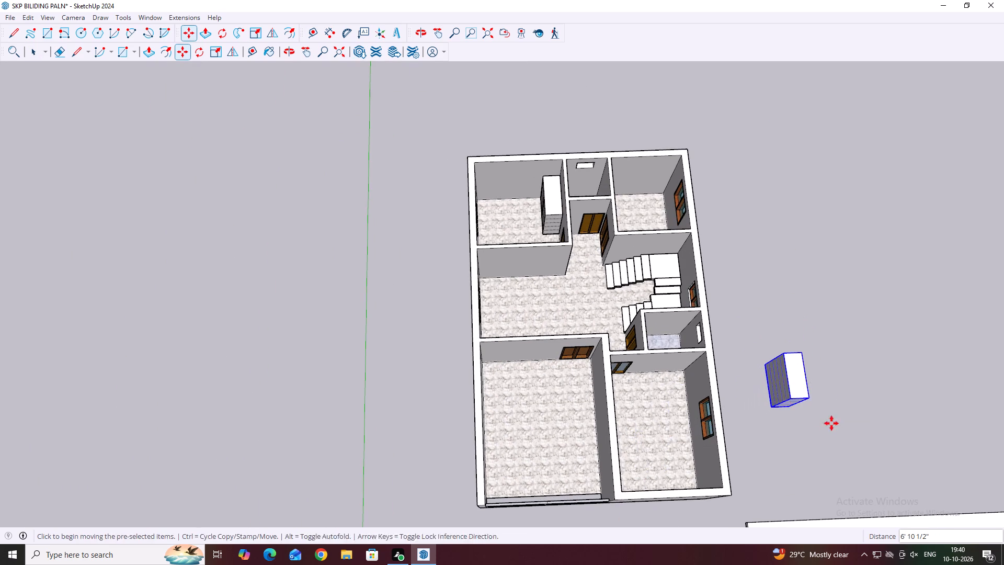
Move the wardrobe copy by its bottom front corner about 21' 11" into the front room beside the small toilet.
middle_click_drag(831, 423, 796, 375)
middle_click_drag(804, 417, 712, 364)
scroll(711, 363, "down", 4)
middle_click_drag(750, 406, 668, 323)
scroll(679, 317, "down", 6)
middle_click_drag(824, 299, 599, 346)
scroll(560, 504, "up", 14)
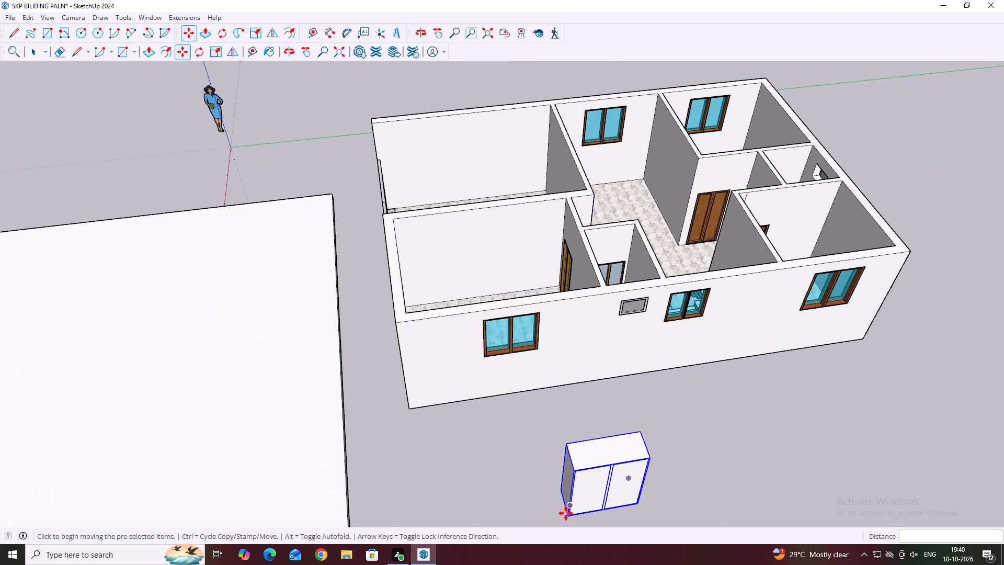
scroll(566, 513, "up", 1)
left_click(568, 516)
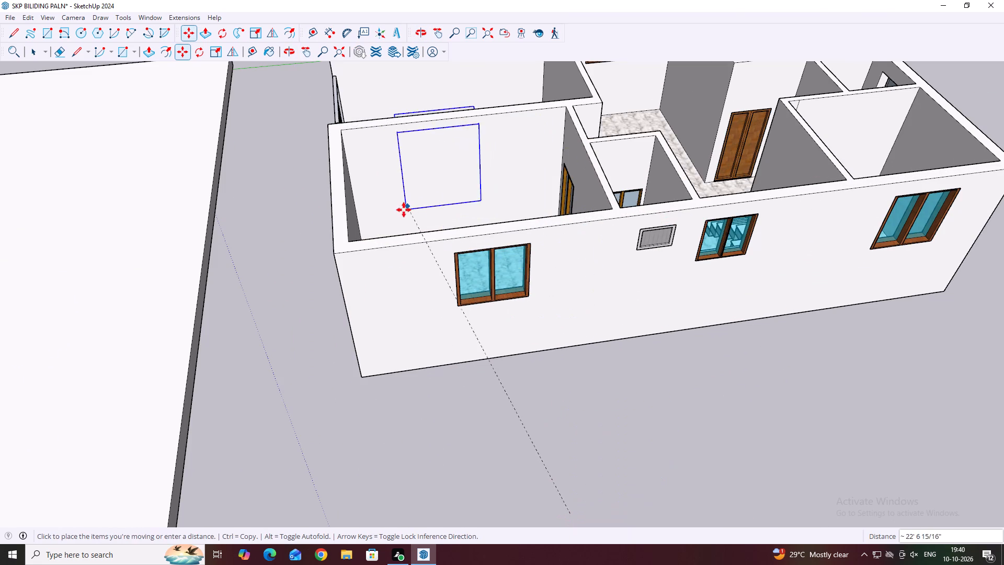
middle_click_drag(410, 203, 419, 280)
left_click(368, 272)
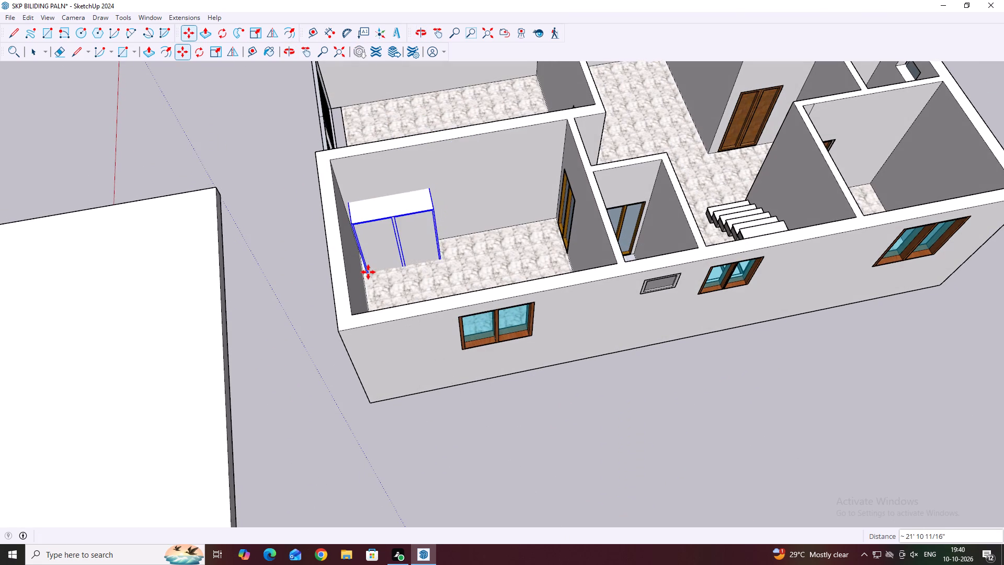
Shift the wardrobe copy in the front room towards the long inner wall and the door.
middle_click_drag(369, 272, 390, 282)
left_click(442, 245)
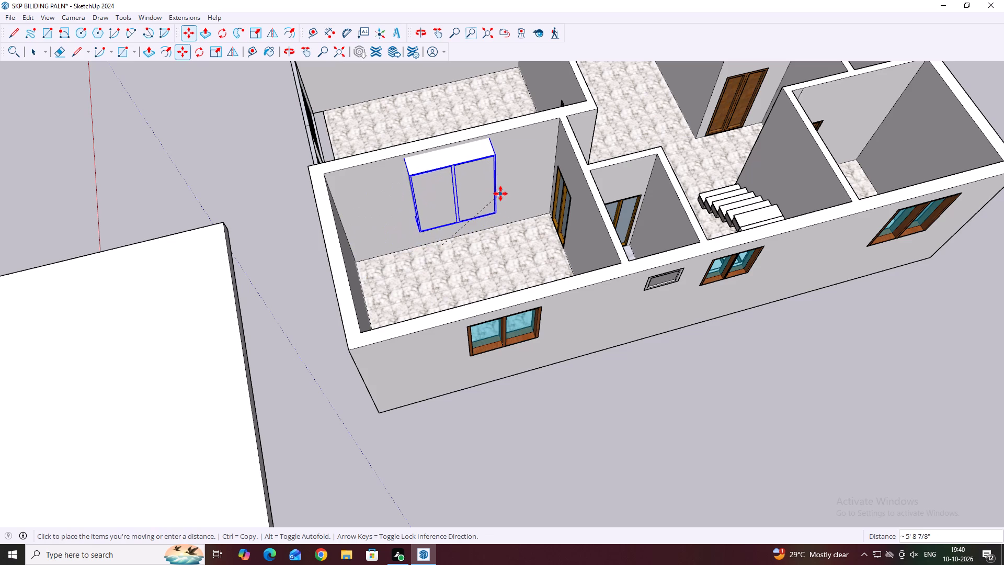
left_click(509, 201)
Move the wardrobe copy about 4' 4" so its bottom front corner meets the floor edge at the room's side wall.
scroll(418, 259, "up", 12)
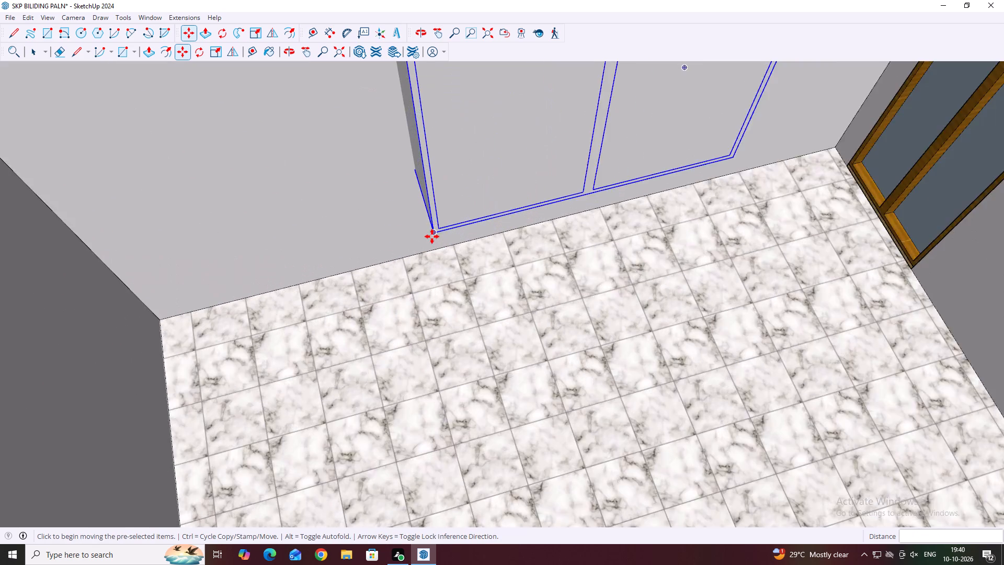
scroll(432, 236, "up", 4)
left_click(437, 230)
scroll(441, 241, "down", 6)
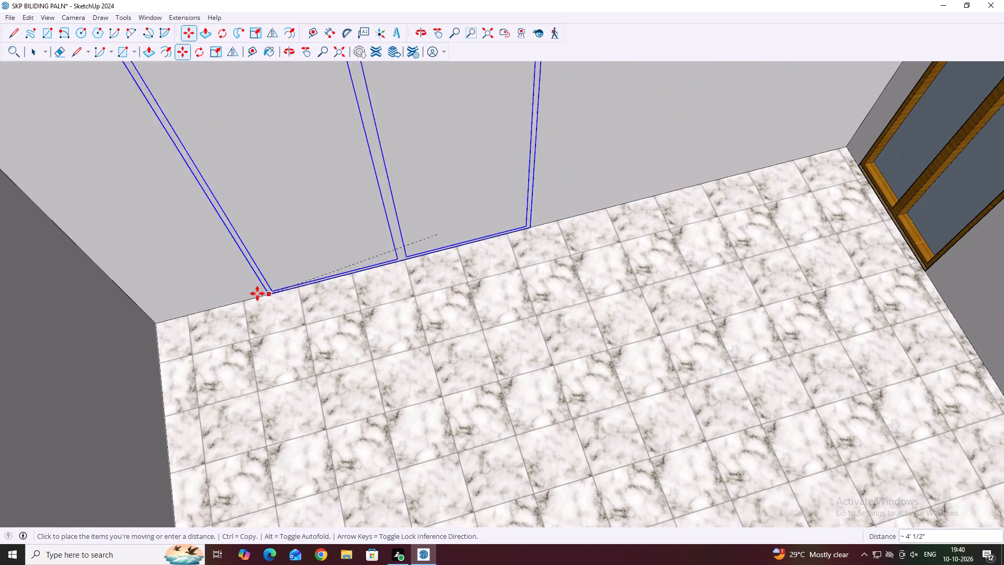
scroll(140, 383, "down", 1)
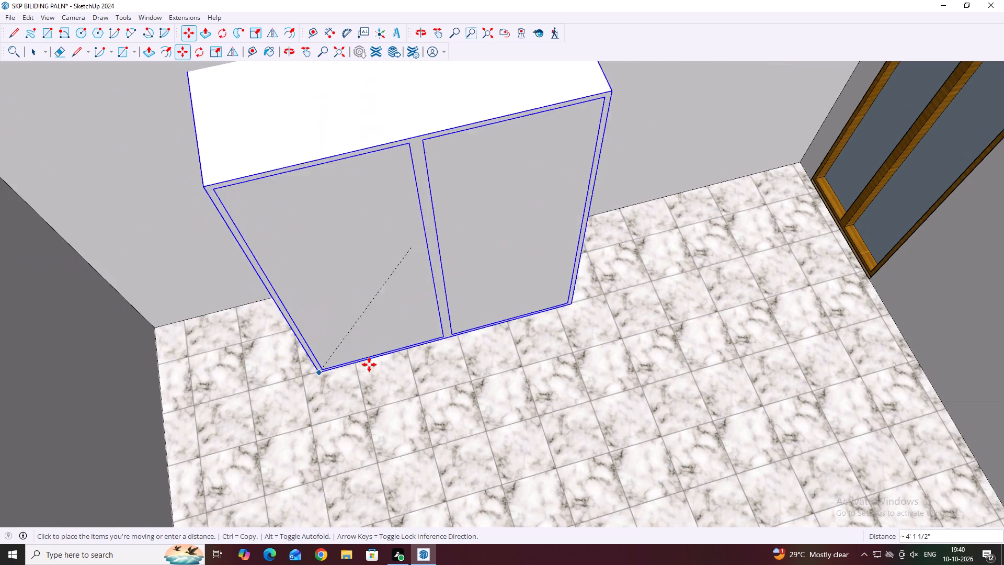
middle_click_drag(454, 357, 347, 363)
left_click(162, 366)
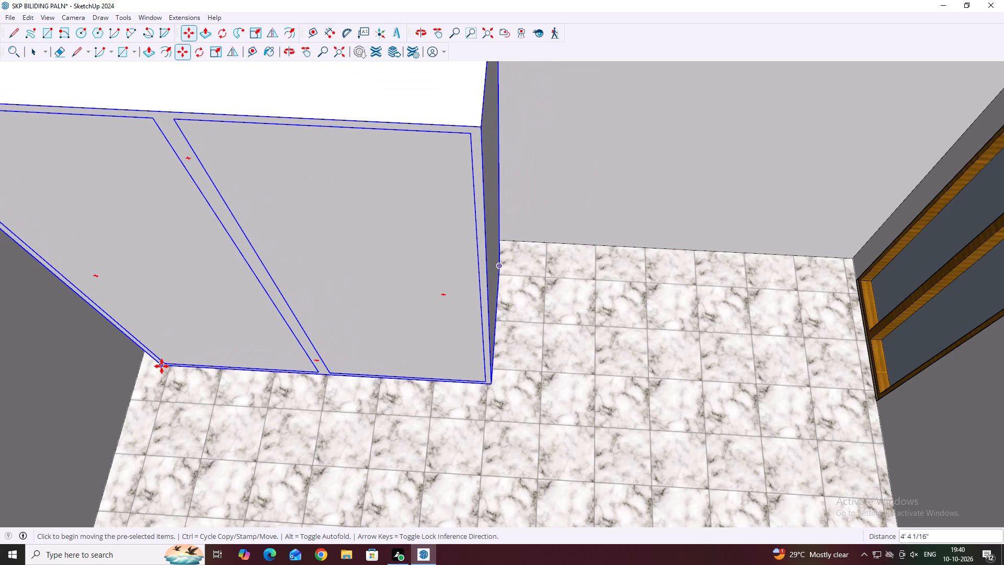
Move the wardrobe copy by its back vertical edge about 3' 3" to the long inner wall.
middle_click_drag(509, 303, 448, 306)
scroll(515, 265, "up", 1)
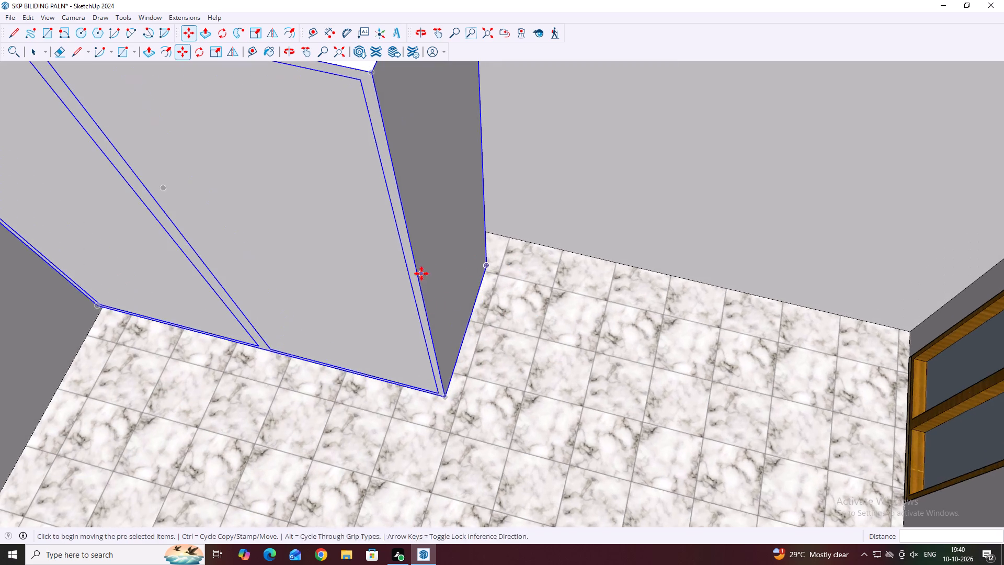
middle_click_drag(538, 270, 357, 274)
scroll(440, 272, "up", 3)
left_click(486, 247)
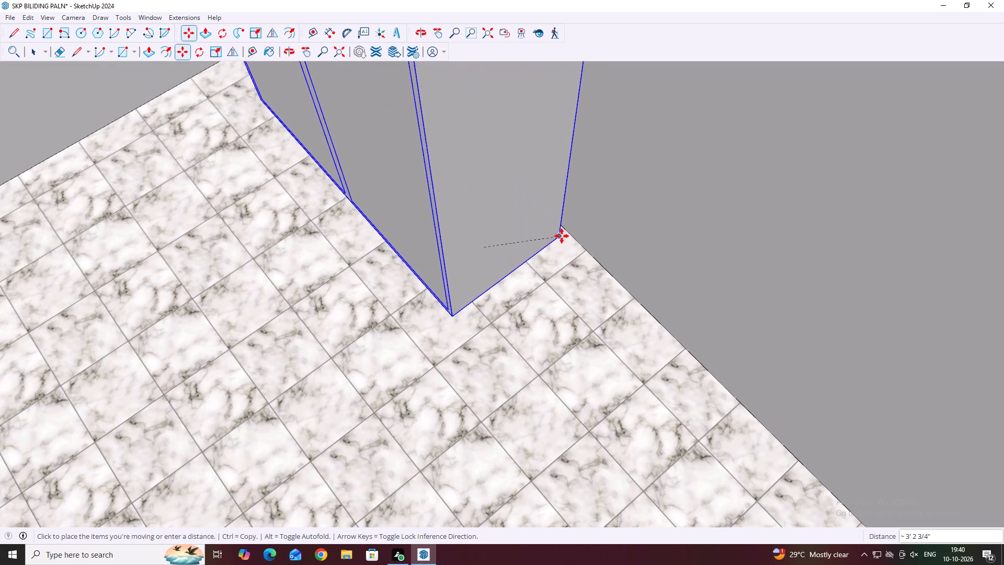
left_click(569, 235)
Move the wardrobe copy by its bottom back corner about 1' 3" down to the floor edge at the long inner wall.
scroll(567, 262, "up", 1)
middle_click_drag(564, 258, 564, 217)
middle_click_drag(561, 270, 563, 184)
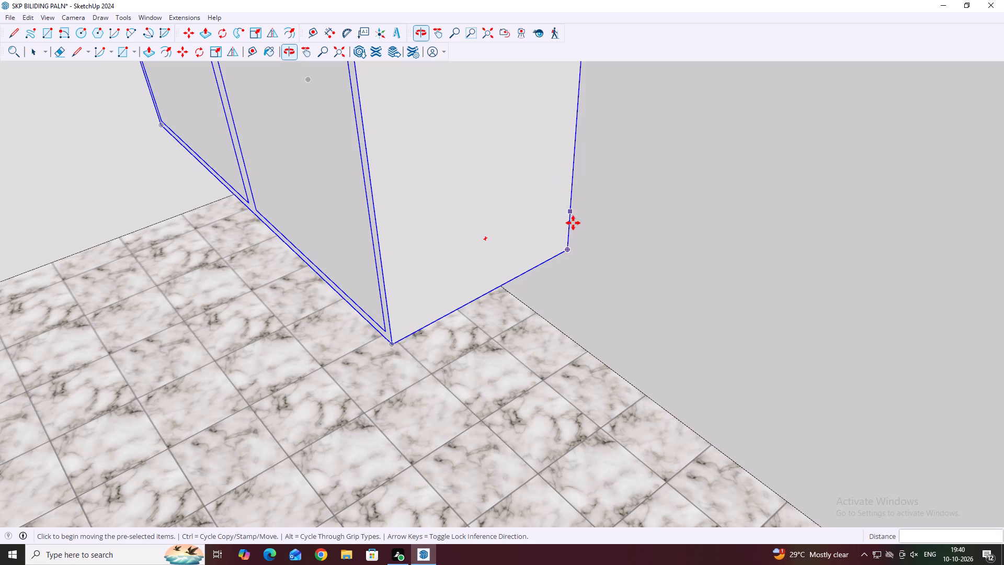
left_click(566, 251)
scroll(583, 316, "up", 3)
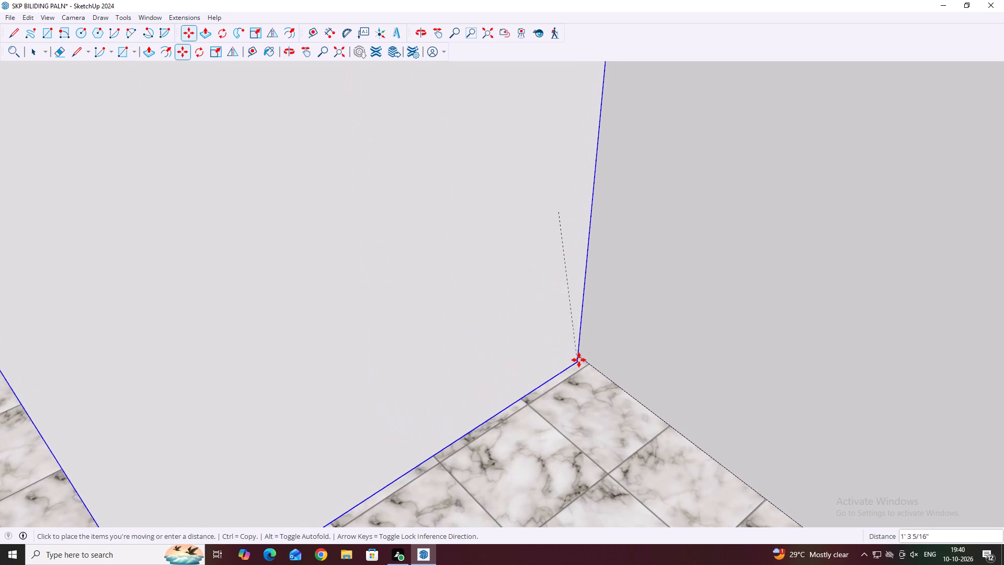
left_click(584, 357)
Move the wardrobe copy by its top back corner about 3' 1" to the top edge of the long inner wall.
middle_click_drag(580, 367, 581, 250)
scroll(580, 295, "up", 1)
scroll(581, 245, "down", 7)
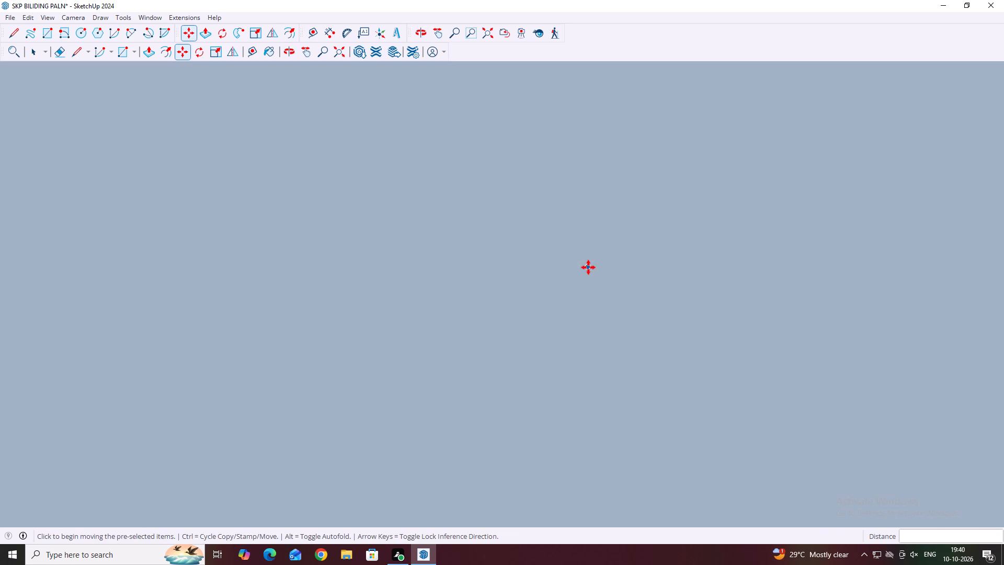
scroll(588, 267, "down", 5)
scroll(589, 268, "down", 20)
scroll(589, 268, "down", 20)
scroll(589, 268, "down", 4)
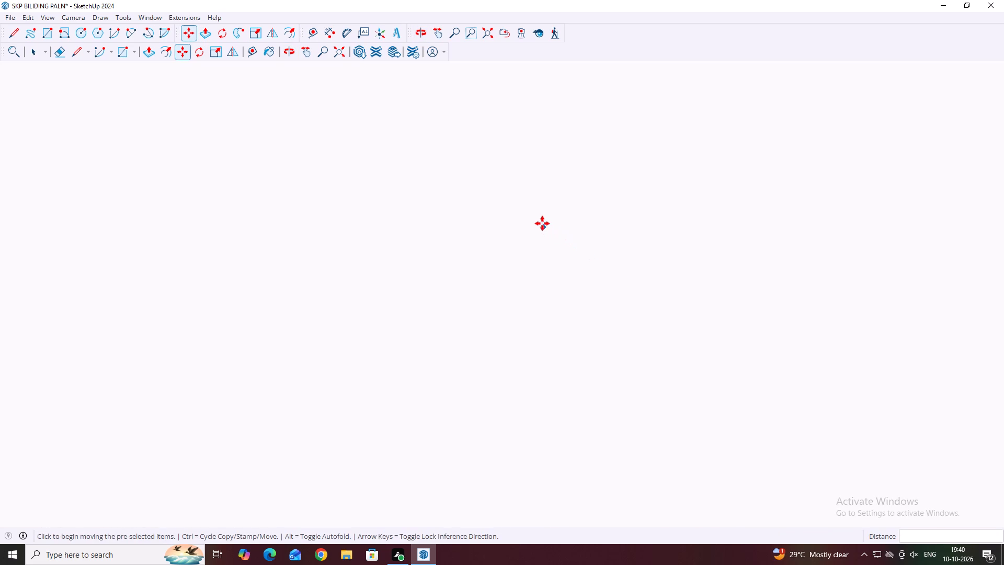
scroll(542, 223, "down", 20)
scroll(542, 223, "down", 7)
scroll(487, 211, "down", 20)
scroll(487, 211, "down", 1)
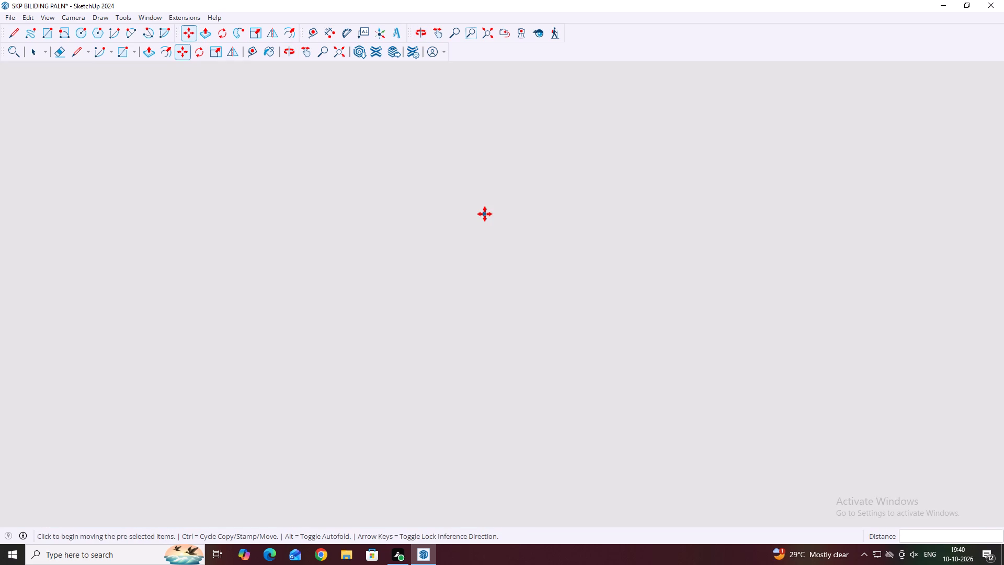
scroll(485, 214, "down", 20)
scroll(485, 214, "down", 20)
scroll(485, 214, "down", 20)
middle_click(484, 211)
middle_click(484, 217)
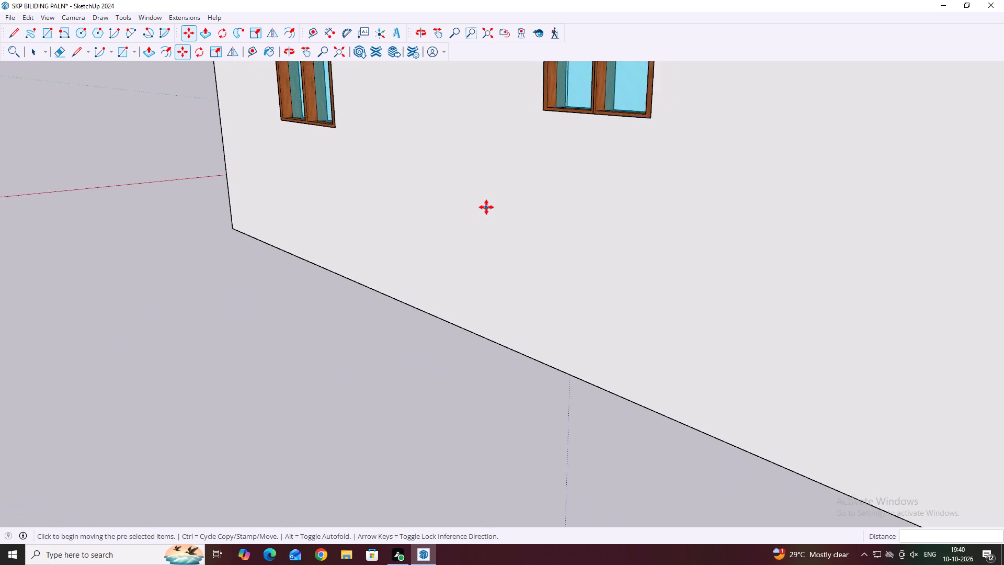
scroll(486, 207, "down", 7)
middle_click_drag(499, 209, 415, 306)
middle_click_drag(728, 146, 389, 250)
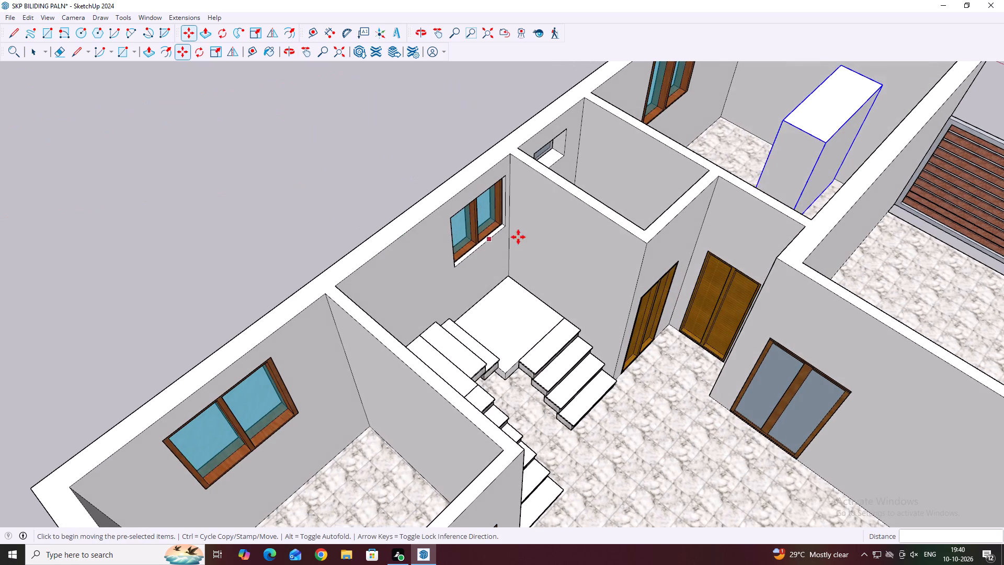
middle_click_drag(865, 148, 830, 220)
scroll(830, 220, "up", 8)
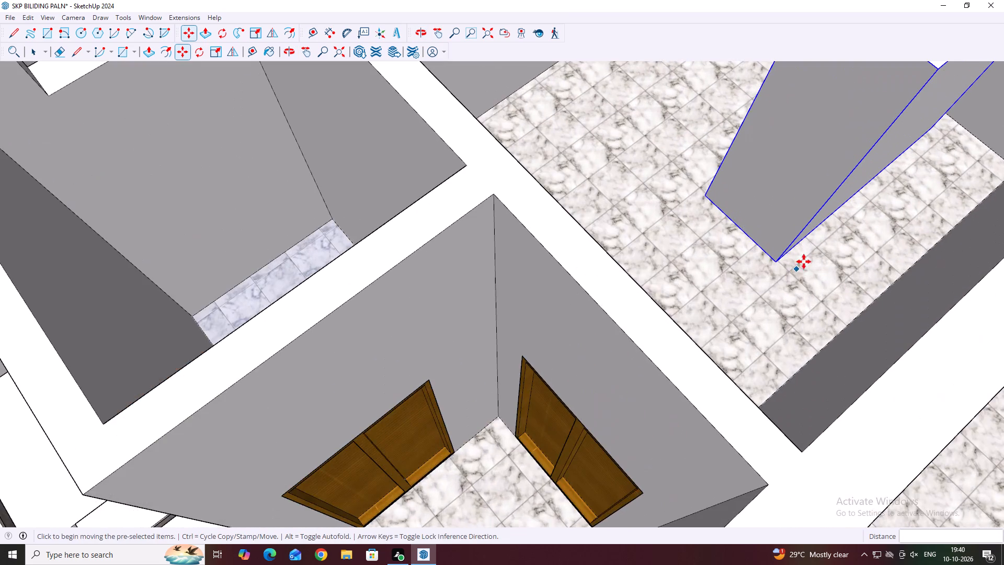
scroll(840, 188, "down", 5)
left_click(900, 115)
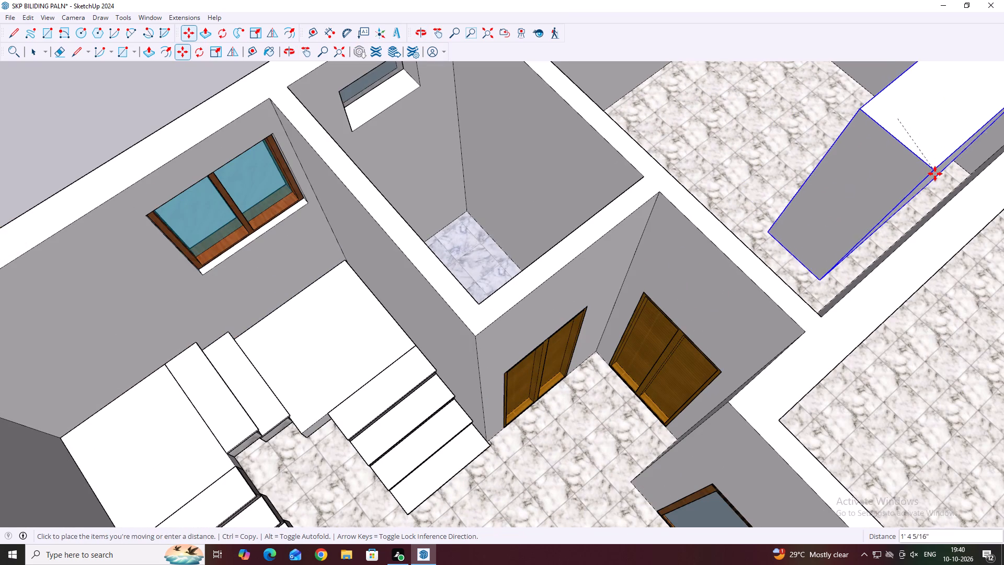
left_click(952, 199)
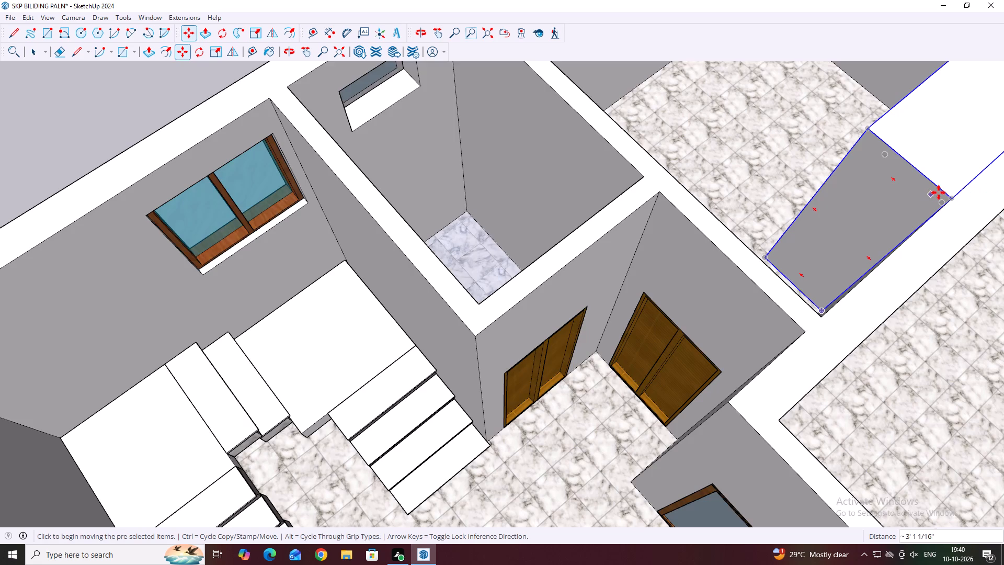
Slide the wardrobe copy about 5' 2" along the long inner wall into the room corner away from the door.
scroll(951, 197, "up", 20)
scroll(951, 197, "up", 1)
middle_click(954, 198)
middle_click_drag(721, 170, 782, 299)
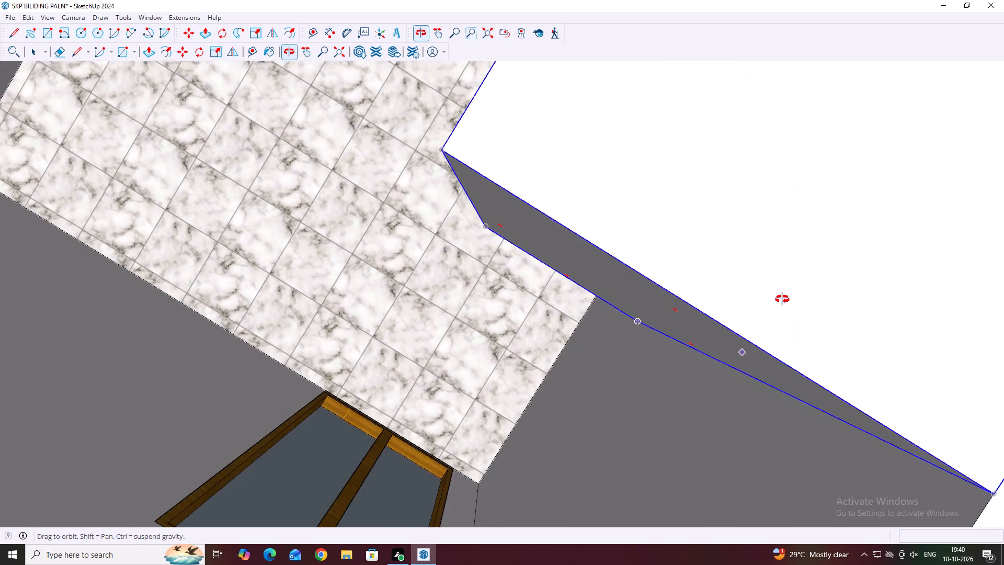
middle_click_drag(782, 299, 597, 254)
scroll(597, 259, "down", 6)
middle_click_drag(435, 239, 532, 289)
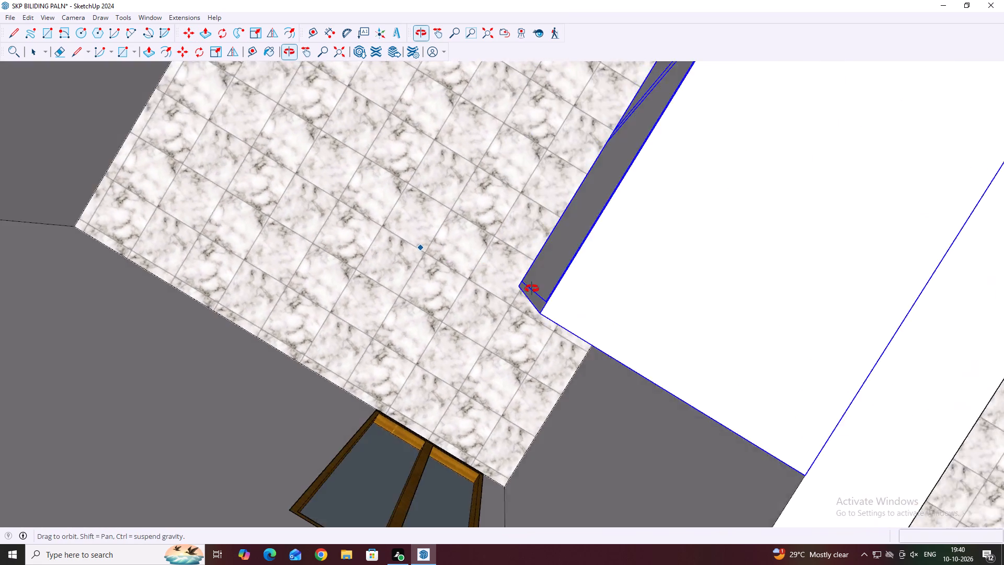
middle_click_drag(532, 289, 563, 297)
scroll(563, 297, "down", 12)
middle_click_drag(445, 256, 556, 268)
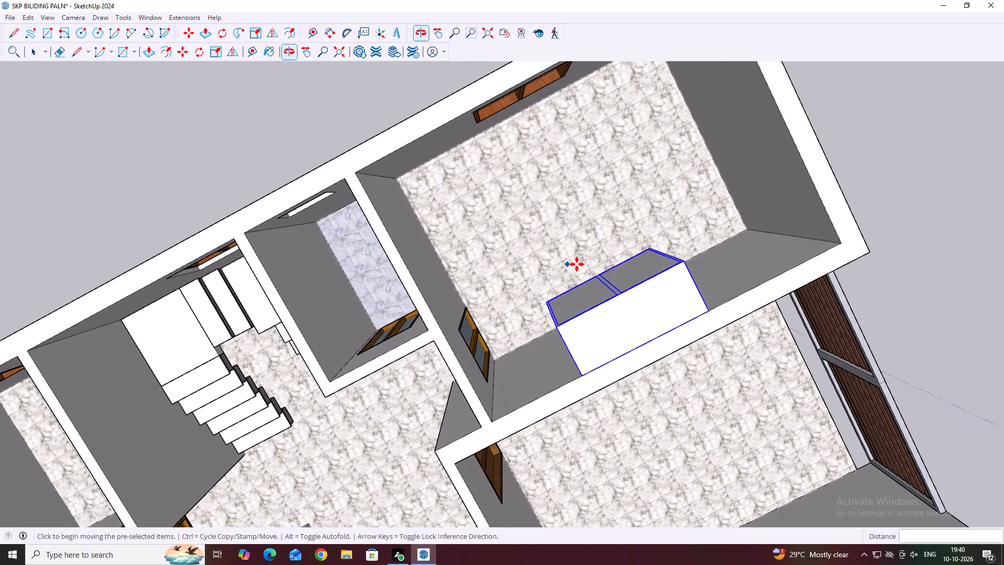
middle_click_drag(699, 267, 690, 276)
scroll(710, 284, "up", 4)
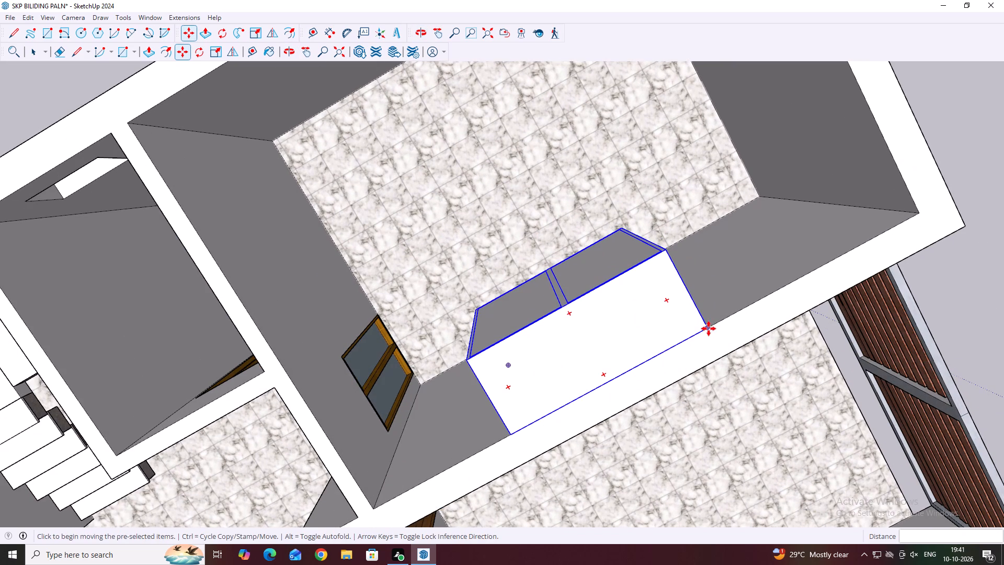
left_click(709, 329)
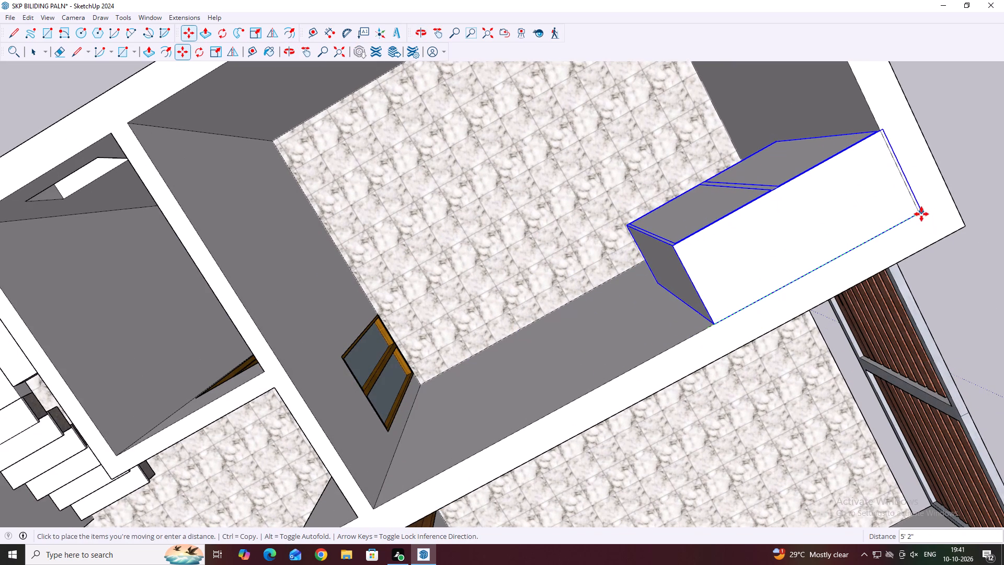
left_click(919, 213)
Lower the wardrobe copy by its bottom front corner to the floor edge at the room's side wall.
middle_click_drag(487, 223, 680, 295)
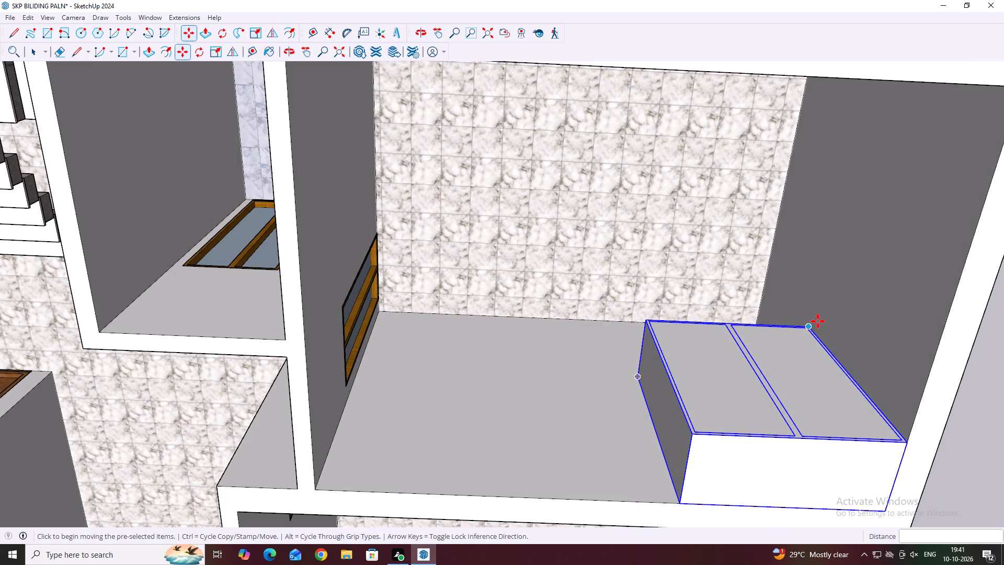
middle_click_drag(818, 325, 820, 344)
scroll(819, 343, "up", 8)
left_click(800, 331)
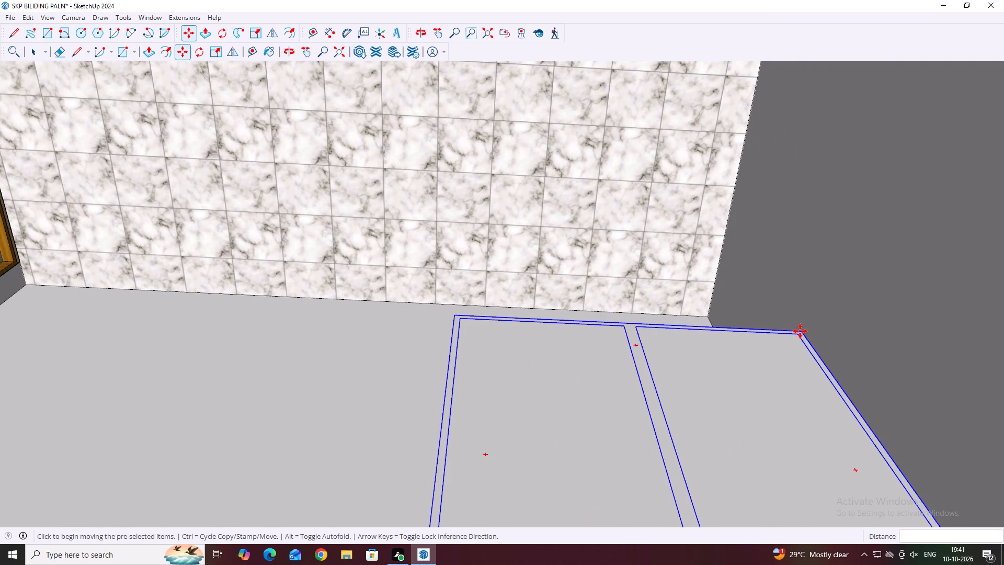
scroll(775, 307, "up", 3)
scroll(735, 246, "up", 1)
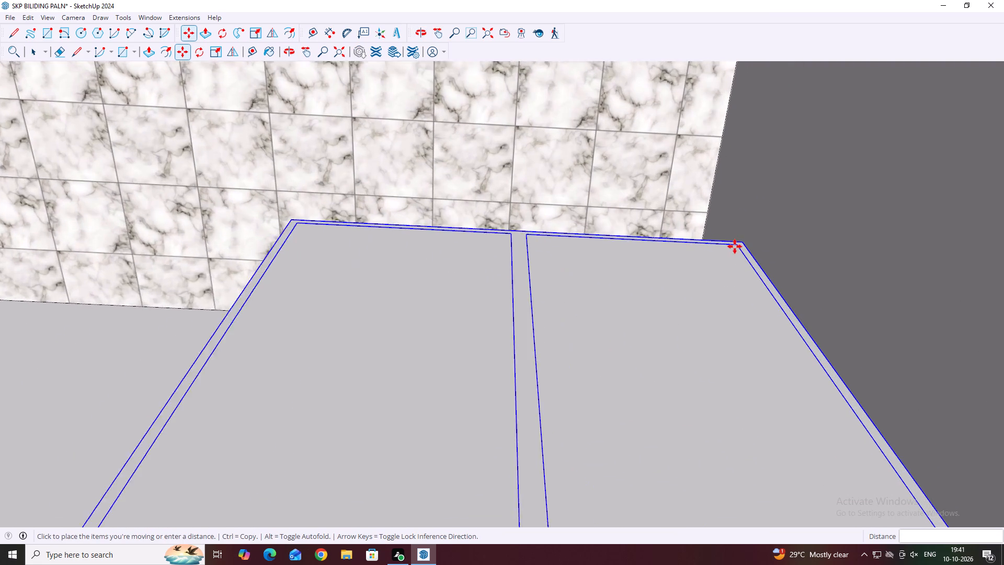
scroll(735, 246, "up", 4)
scroll(709, 196, "up", 3)
left_click(709, 196)
Examine how the wardrobe copy sits in the room corner against the long inner wall and the side wall.
scroll(664, 223, "down", 7)
middle_click_drag(668, 216, 676, 129)
scroll(676, 129, "down", 7)
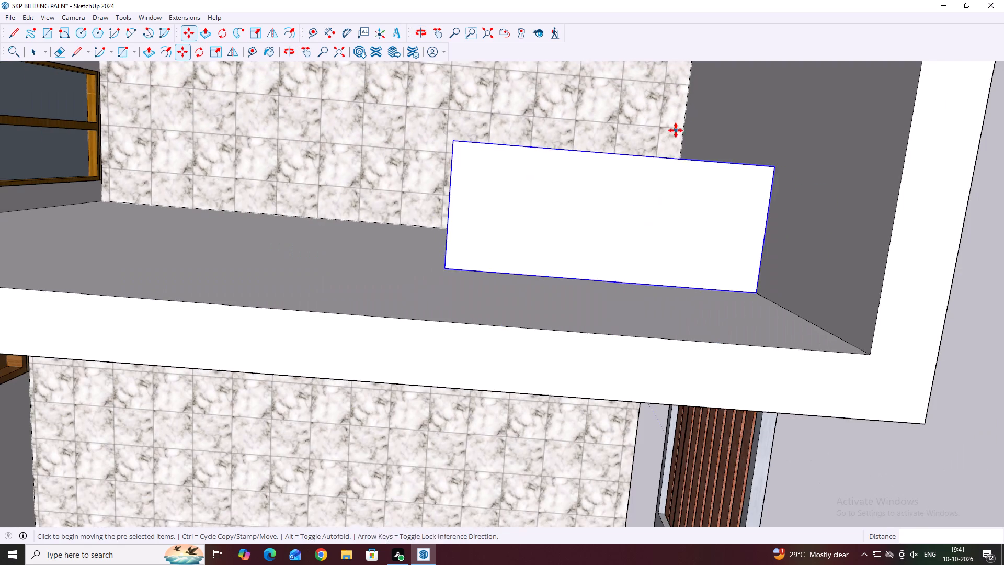
middle_click_drag(722, 297, 752, 224)
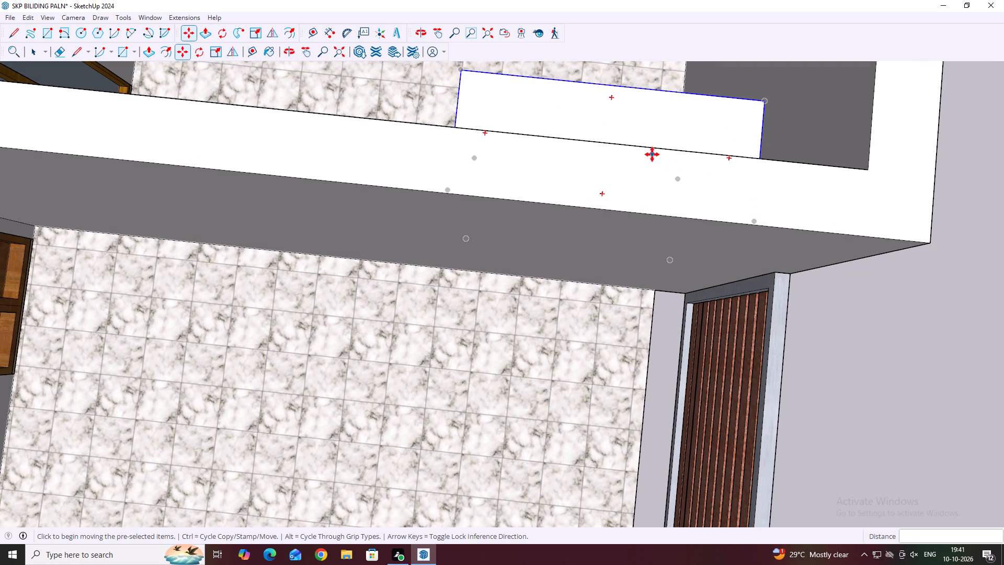
middle_click_drag(542, 110, 558, 199)
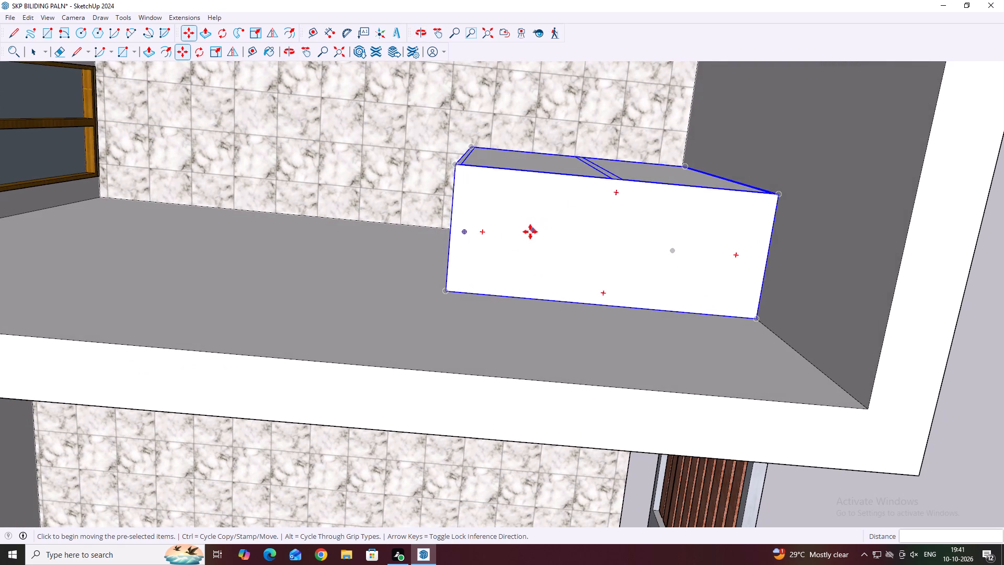
scroll(413, 339, "up", 2)
scroll(484, 297, "up", 10)
middle_click_drag(478, 280, 486, 255)
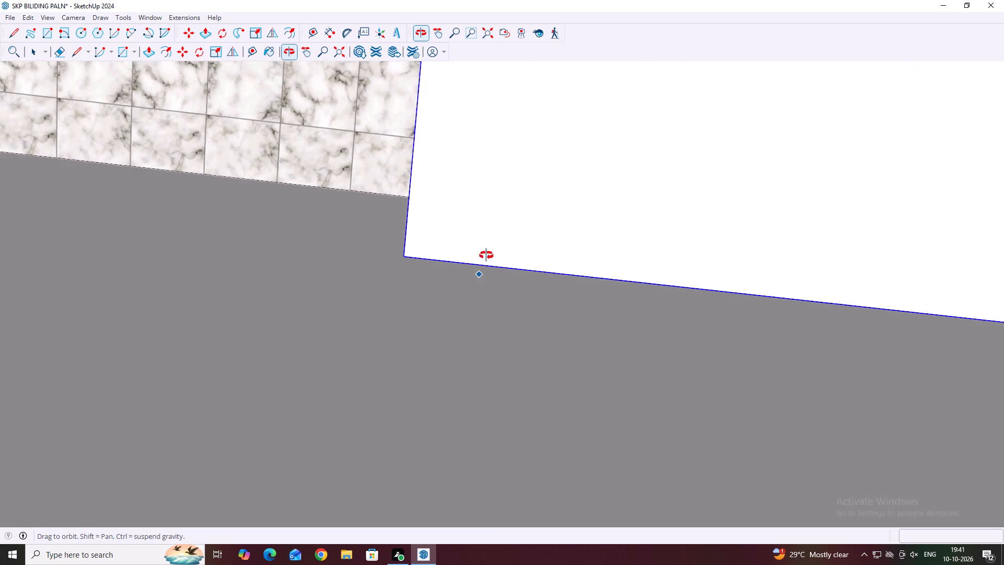
middle_click_drag(486, 255, 609, 297)
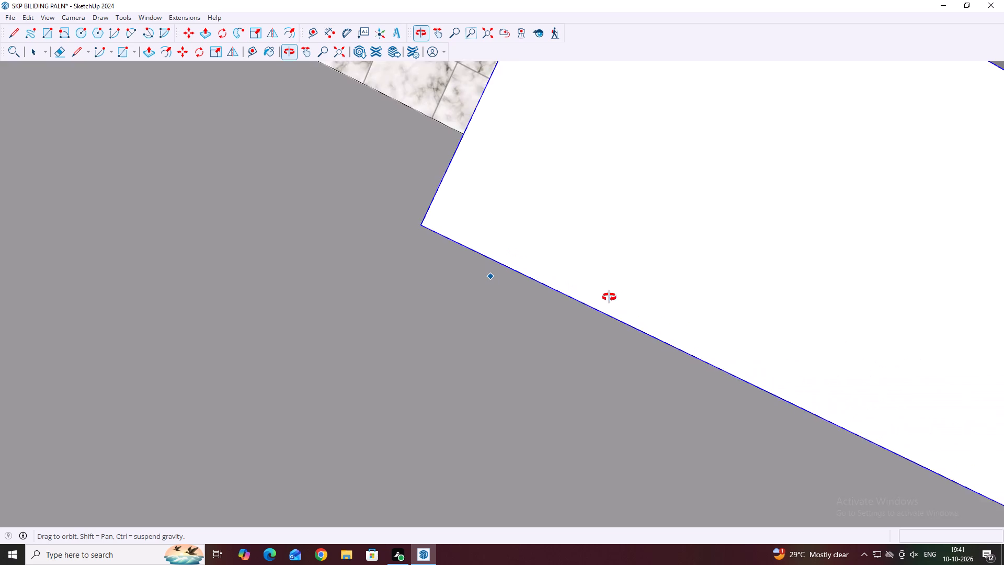
middle_click_drag(609, 297, 689, 174)
scroll(689, 175, "up", 1)
scroll(683, 176, "down", 20)
scroll(683, 176, "down", 8)
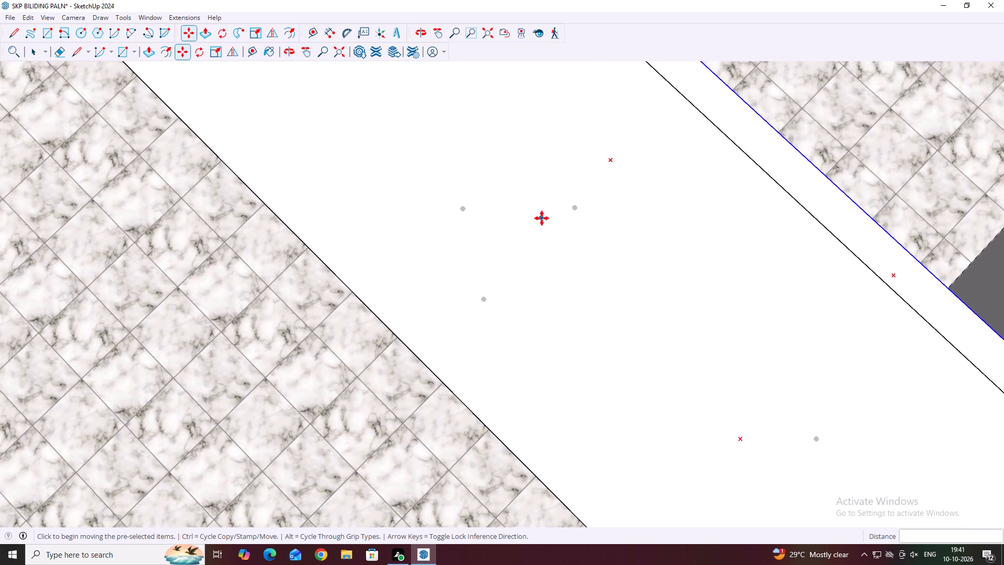
scroll(542, 218, "down", 5)
middle_click_drag(775, 230, 481, 109)
scroll(614, 147, "down", 4)
middle_click_drag(769, 105, 558, 141)
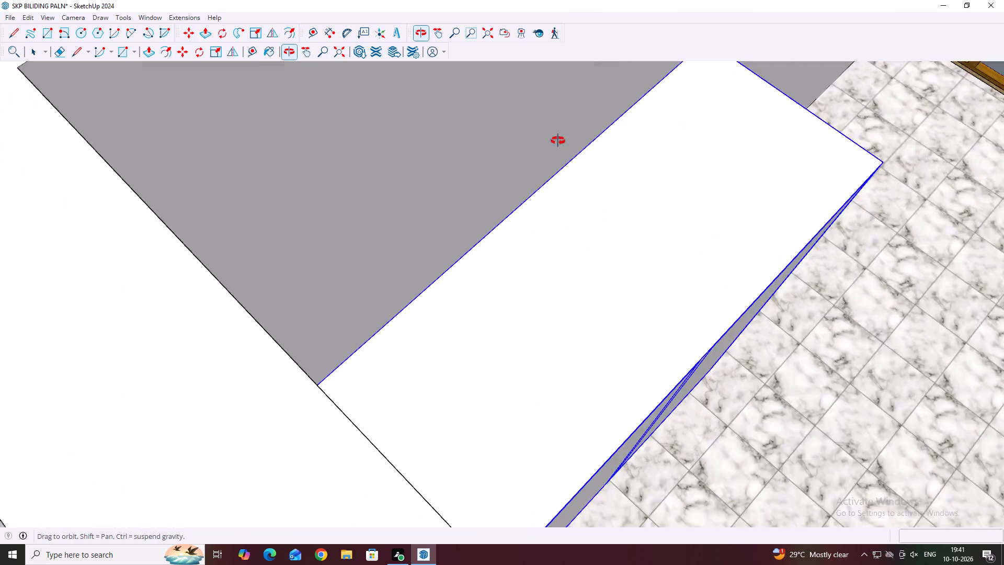
middle_click_drag(558, 141, 510, 130)
middle_click_drag(719, 291, 627, 154)
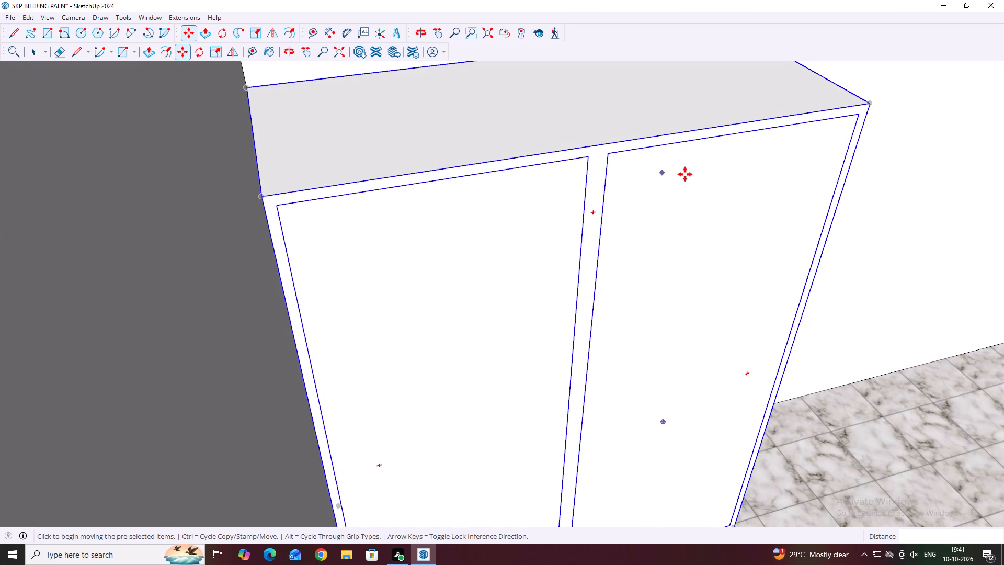
scroll(626, 150, "down", 4)
scroll(523, 190, "down", 5)
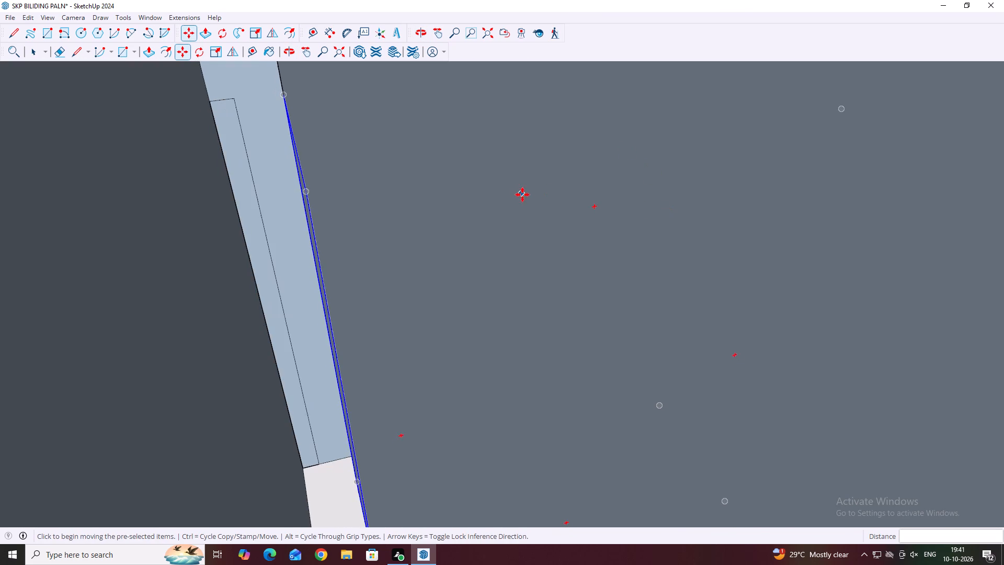
scroll(581, 209, "down", 20)
scroll(581, 209, "down", 20)
scroll(581, 209, "down", 6)
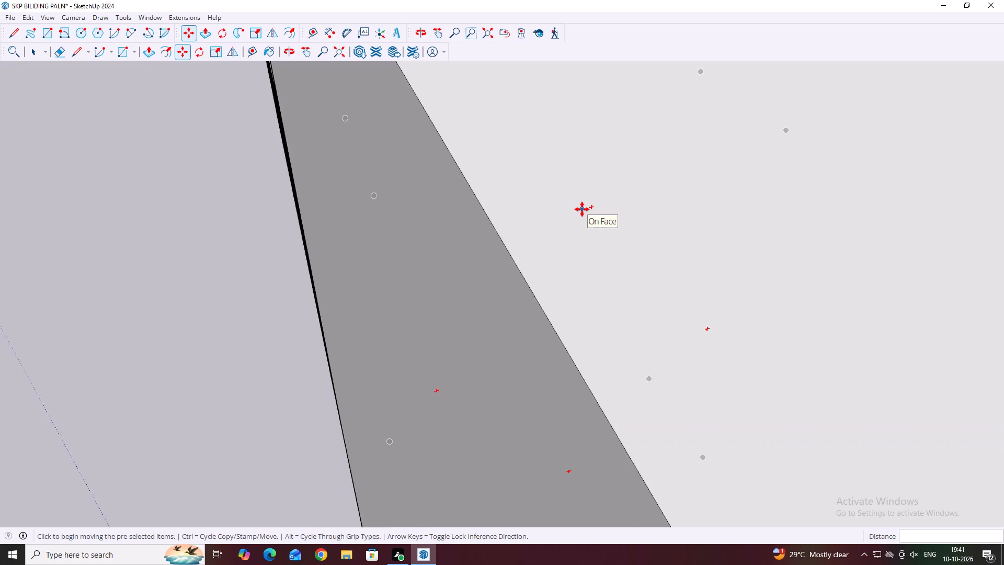
scroll(582, 209, "down", 20)
scroll(582, 209, "down", 20)
scroll(582, 209, "down", 1)
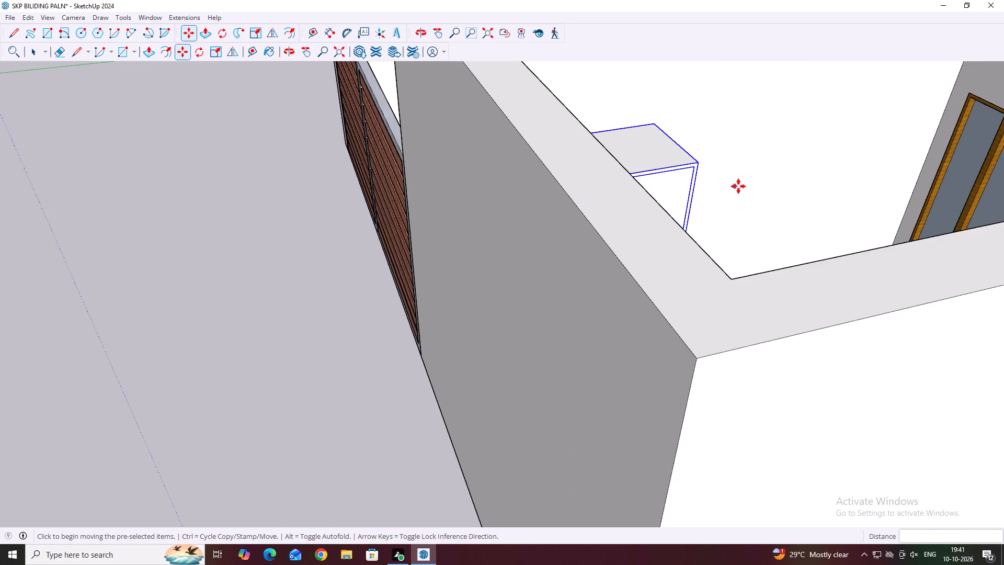
Lower the wardrobe copy by its free bottom front corner about 1" onto the marble floor.
middle_click_drag(738, 186, 650, 199)
middle_click_drag(539, 287, 499, 334)
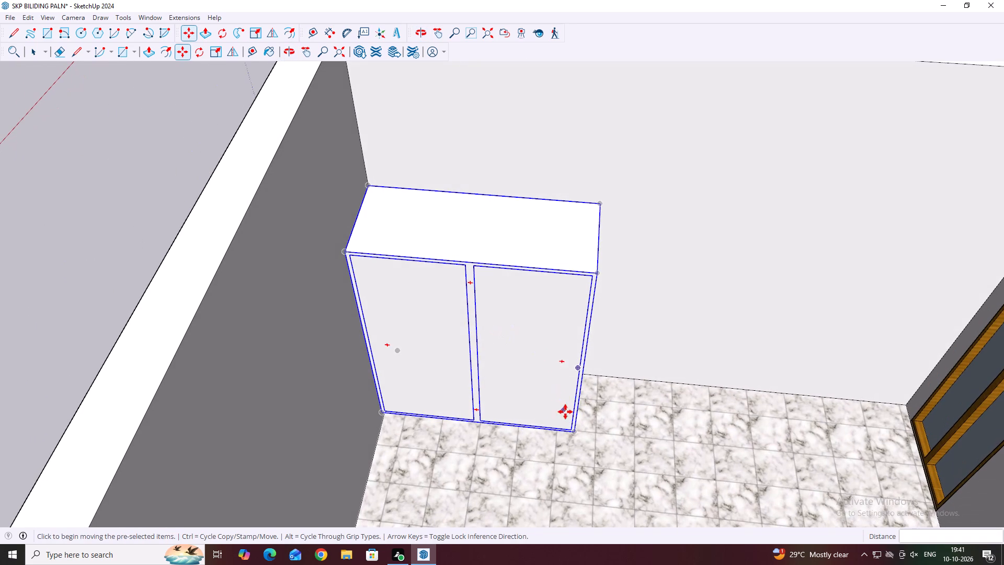
scroll(567, 417, "up", 11)
middle_click_drag(567, 446, 587, 390)
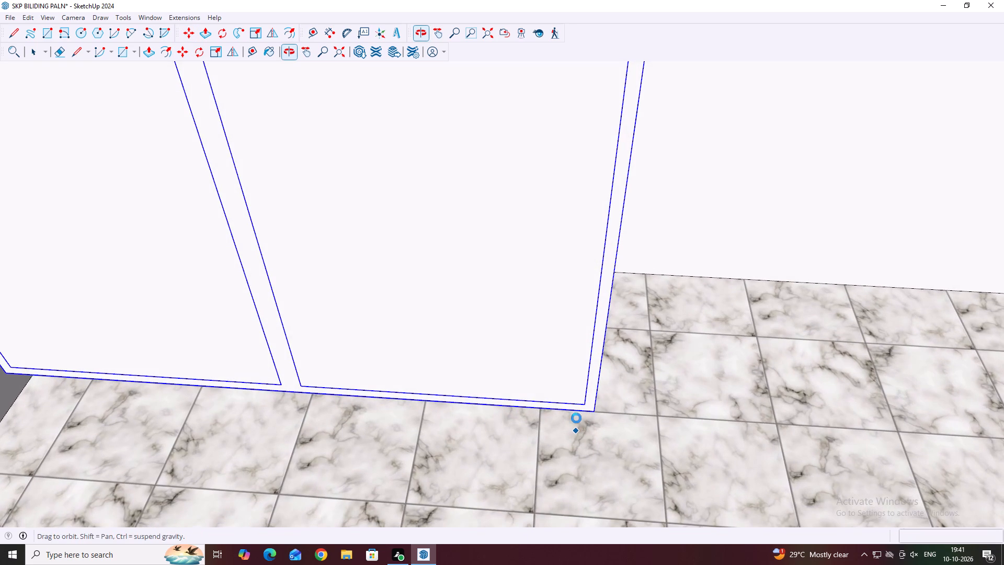
middle_click_drag(574, 414, 586, 320)
scroll(586, 320, "up", 1)
middle_click_drag(612, 373, 626, 286)
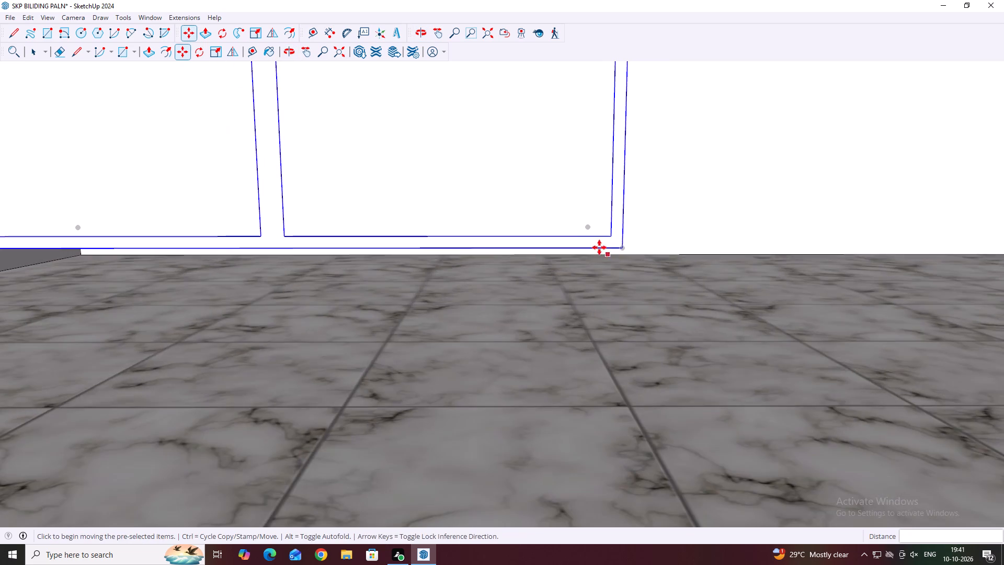
scroll(607, 241, "up", 7)
left_click(631, 252)
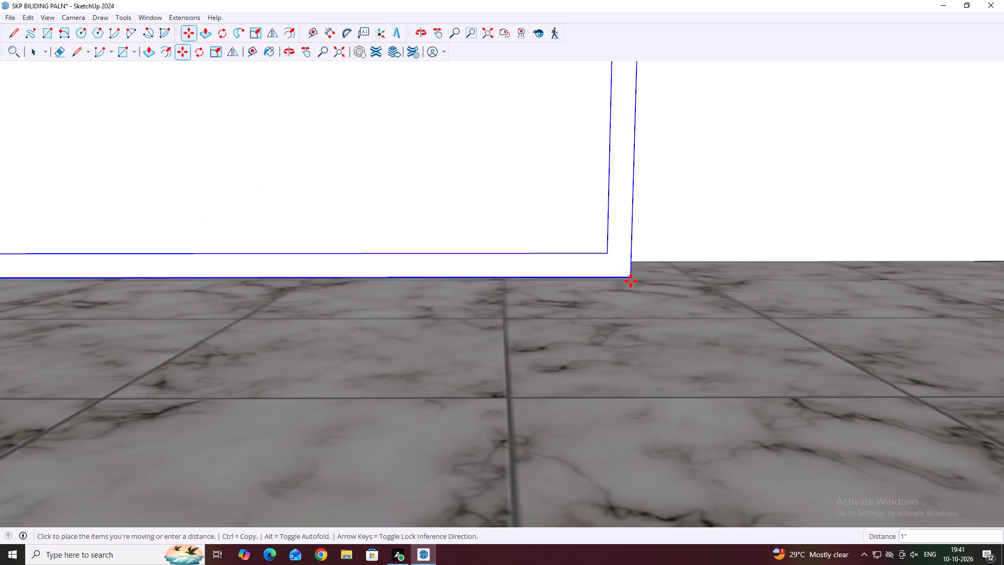
scroll(631, 320, "up", 1)
middle_click_drag(631, 320, 631, 302)
left_click(629, 312)
Examine how the wardrobe copy's free bottom corner meets the marble floor and clear its selection.
middle_click_drag(591, 325, 619, 316)
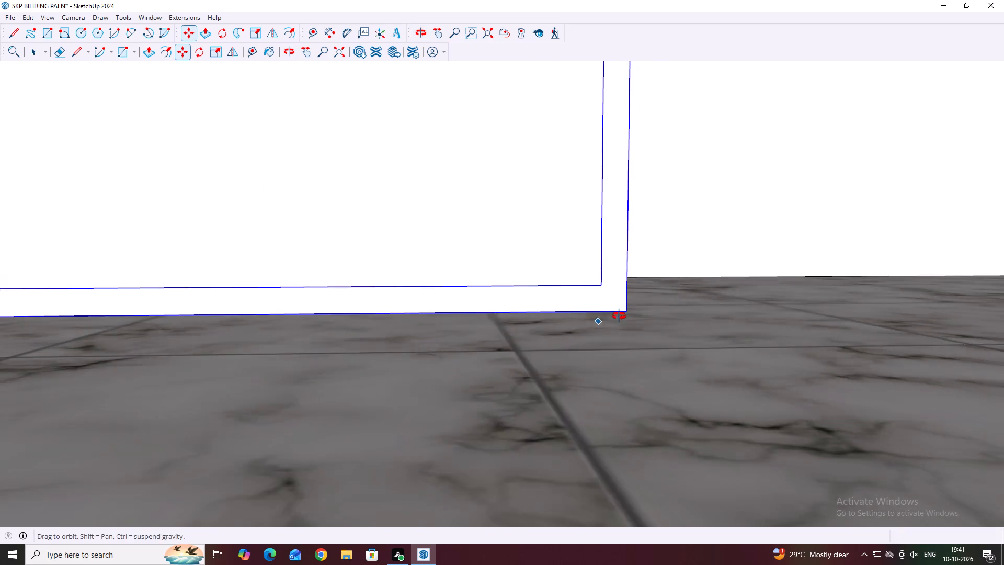
middle_click_drag(619, 316, 622, 308)
scroll(625, 303, "up", 7)
middle_click_drag(618, 334, 633, 289)
scroll(618, 324, "up", 4)
middle_click_drag(630, 298, 632, 309)
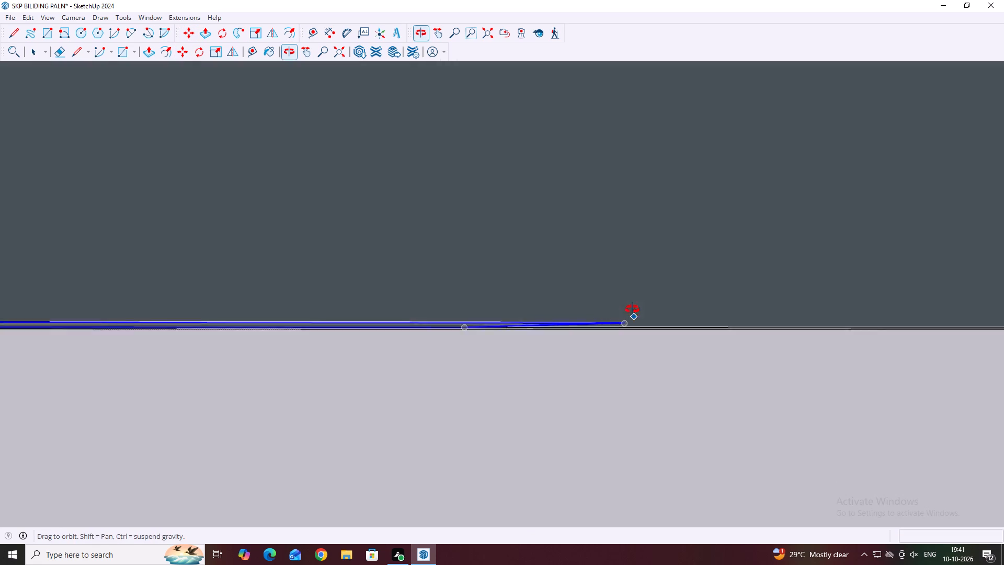
middle_click_drag(632, 309, 637, 340)
scroll(615, 309, "up", 4)
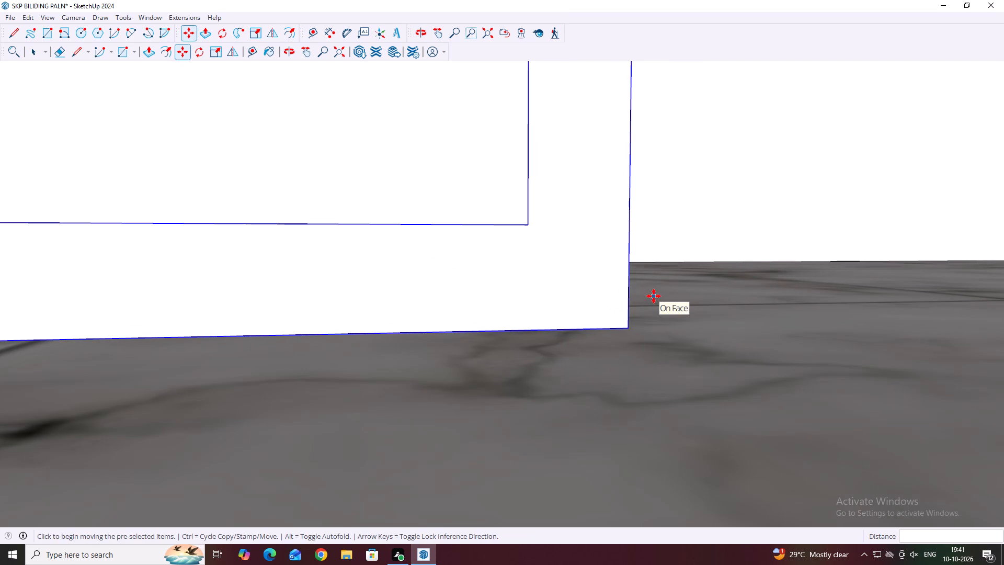
key("space")
scroll(654, 296, "up", 2)
middle_click(654, 296)
left_click(634, 287)
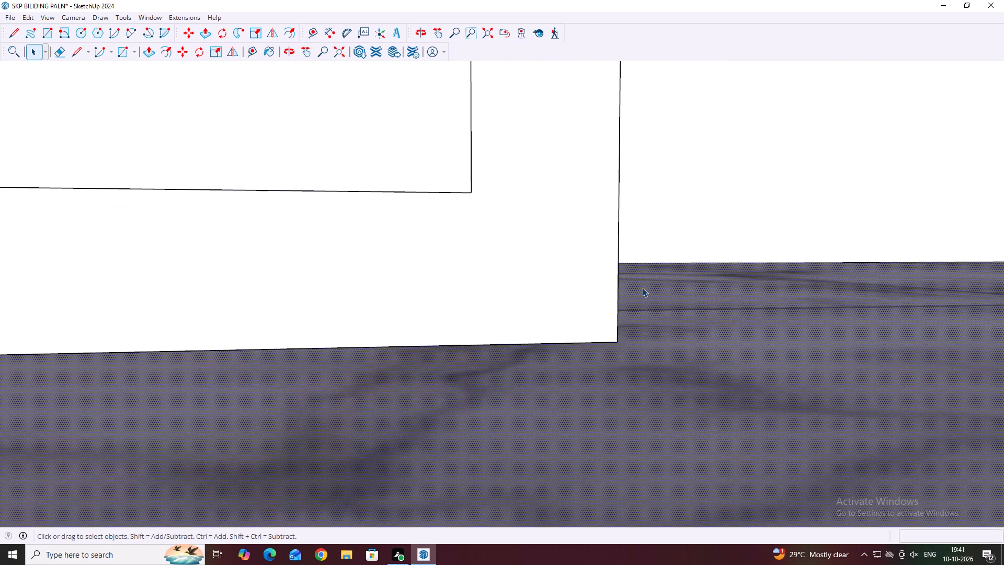
scroll(642, 288, "down", 20)
scroll(642, 288, "down", 20)
scroll(642, 288, "down", 11)
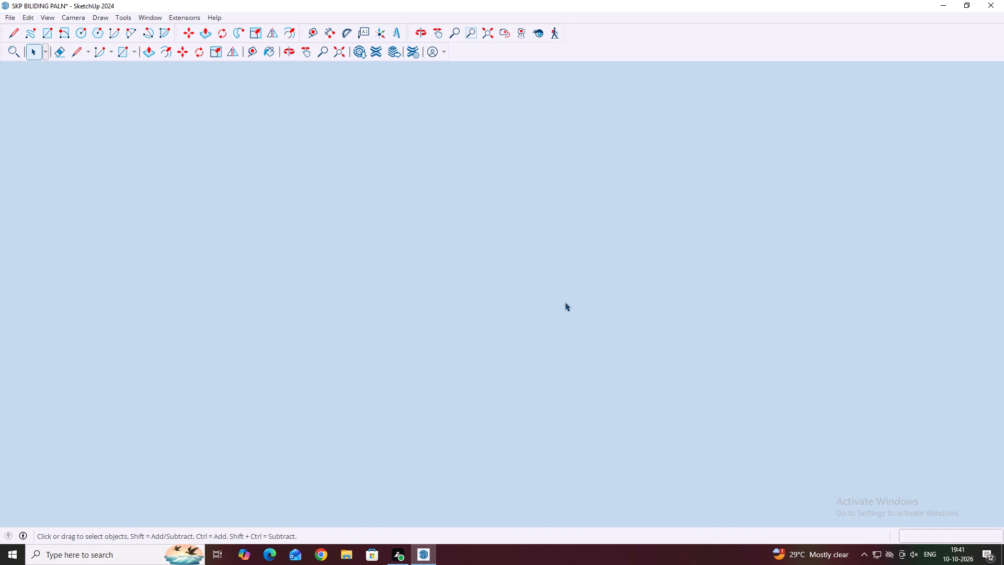
Examine the wardrobe copy's placement in the front room's corner from above and from several angles.
middle_click_drag(613, 265, 546, 360)
scroll(608, 287, "down", 14)
scroll(655, 361, "down", 7)
scroll(617, 345, "down", 20)
scroll(617, 345, "down", 4)
middle_click_drag(482, 295, 551, 301)
scroll(551, 301, "down", 20)
scroll(551, 301, "down", 20)
scroll(551, 301, "down", 5)
middle_click_drag(551, 301, 551, 302)
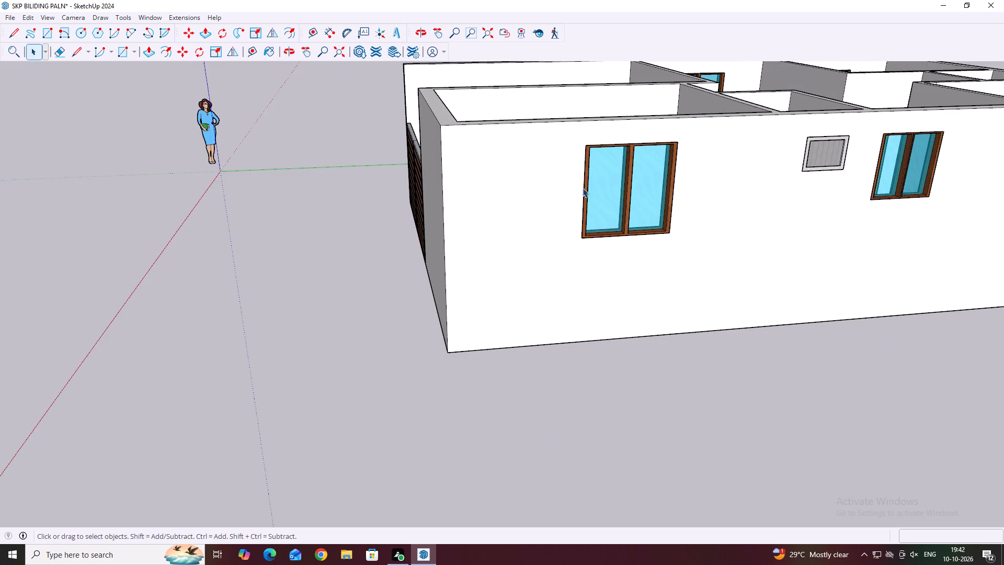
middle_click_drag(583, 188, 669, 301)
scroll(676, 200, "down", 4)
middle_click_drag(590, 198, 599, 336)
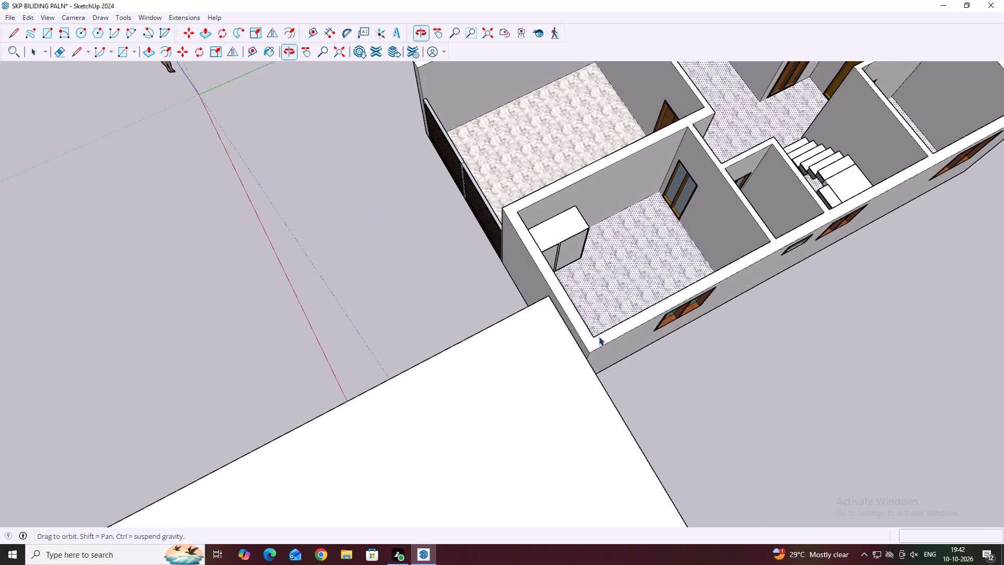
middle_click_drag(599, 336, 598, 336)
middle_click_drag(609, 243, 531, 212)
scroll(574, 251, "up", 3)
middle_click_drag(577, 247, 527, 209)
middle_click_drag(621, 247, 563, 253)
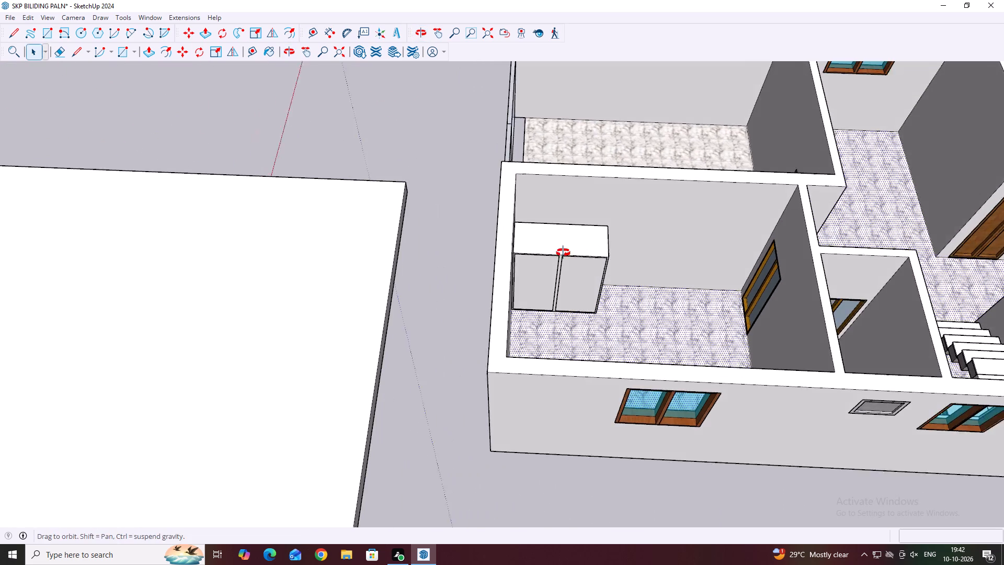
middle_click_drag(563, 253, 560, 258)
scroll(563, 300, "up", 1)
left_click(425, 184)
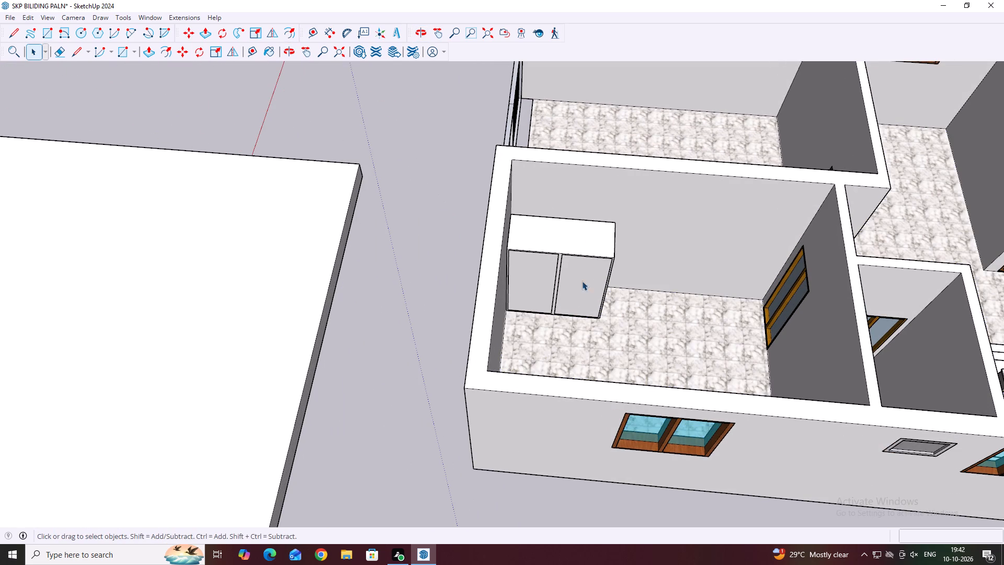
scroll(530, 234, "up", 1)
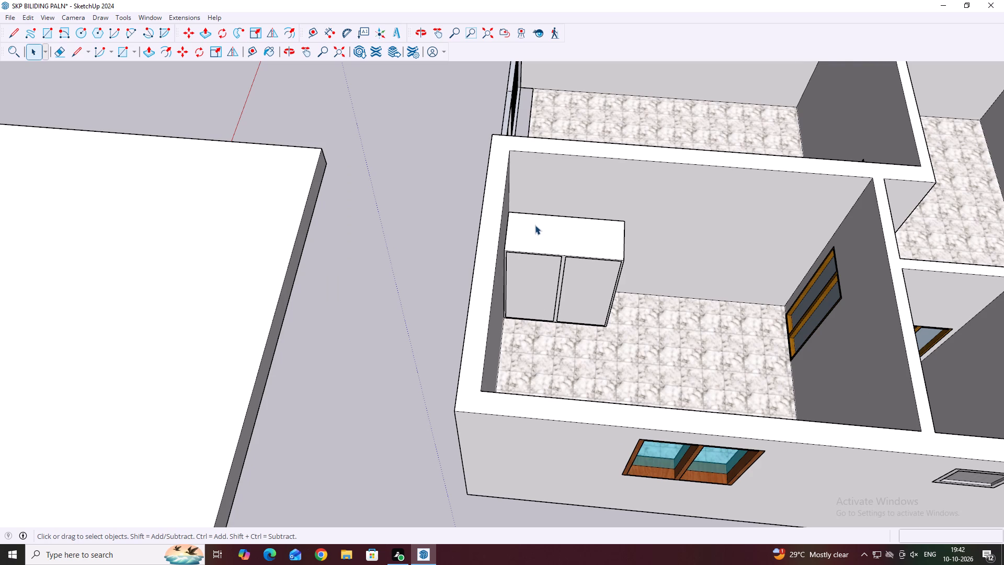
scroll(578, 245, "down", 3)
middle_click_drag(653, 169, 502, 204)
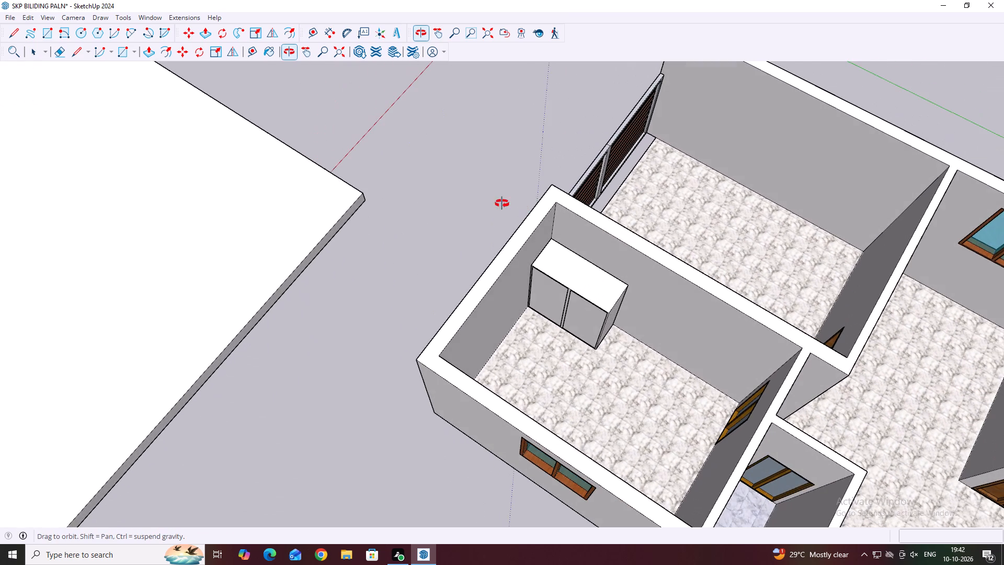
middle_click_drag(502, 204, 500, 203)
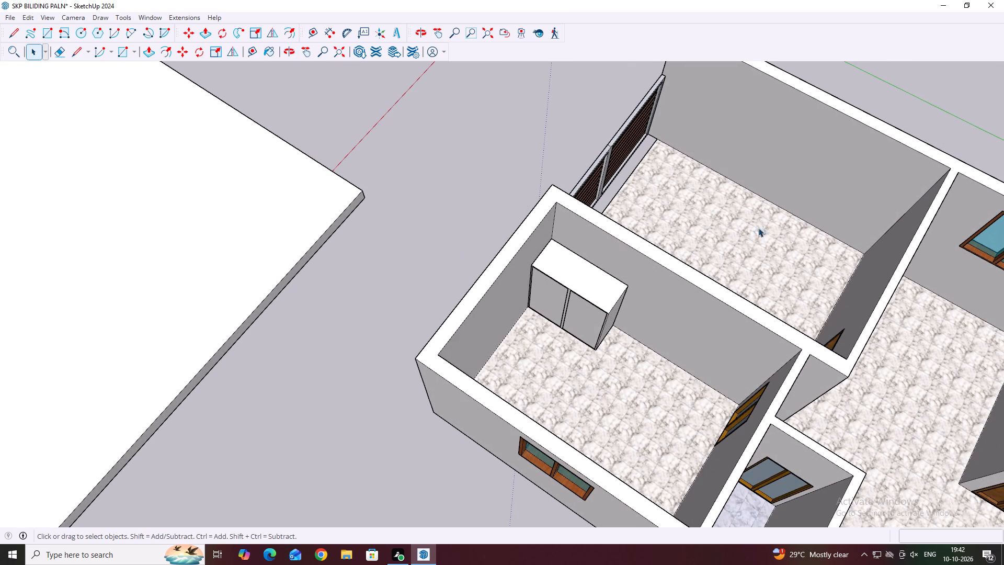
middle_click_drag(639, 188, 757, 207)
scroll(642, 166, "up", 2)
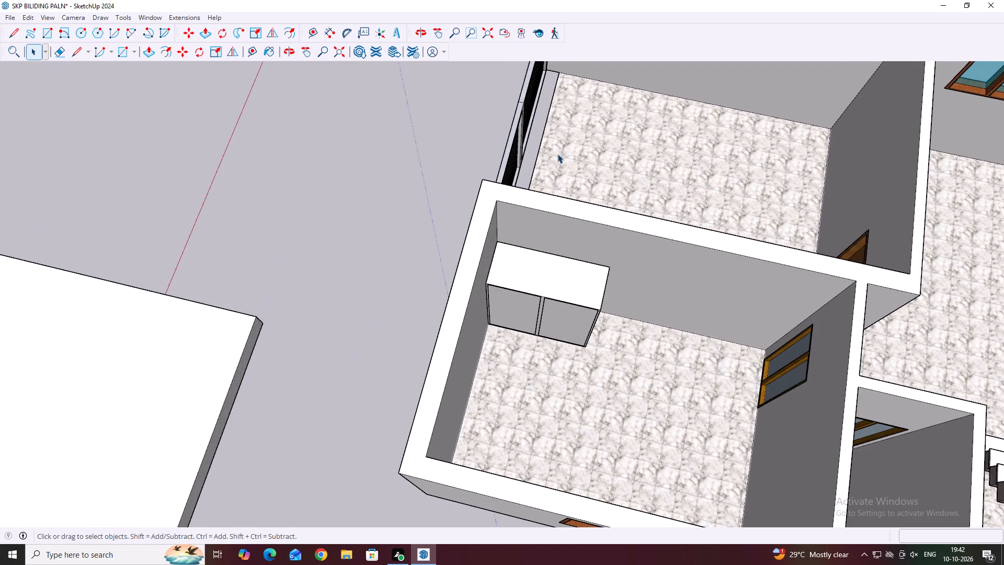
middle_click_drag(588, 179, 631, 189)
scroll(631, 189, "down", 5)
middle_click_drag(797, 183, 801, 178)
middle_click_drag(586, 163, 586, 184)
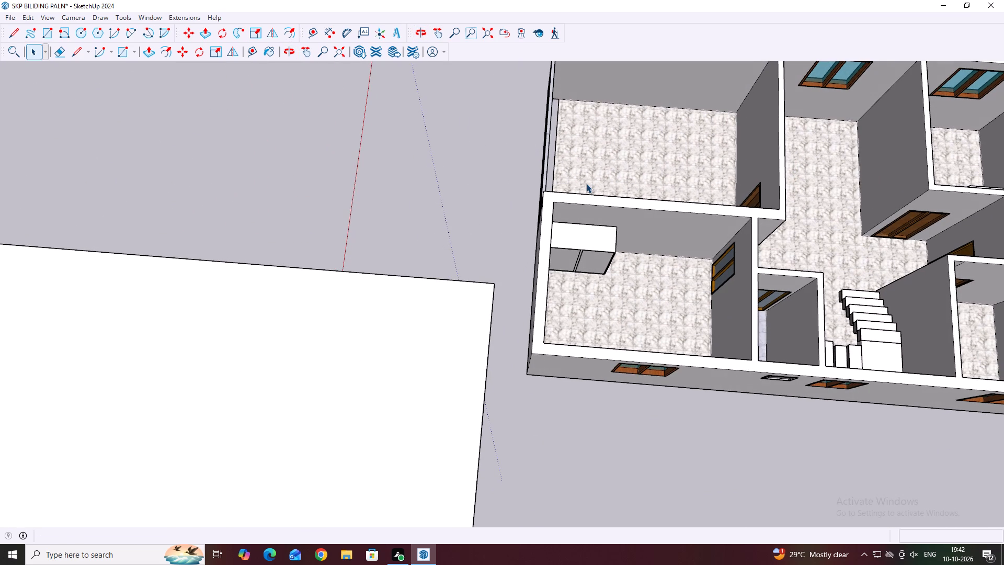
Examine the whole house plan from above, including the rear rooms, their windows and the staircase area.
scroll(615, 236, "down", 3)
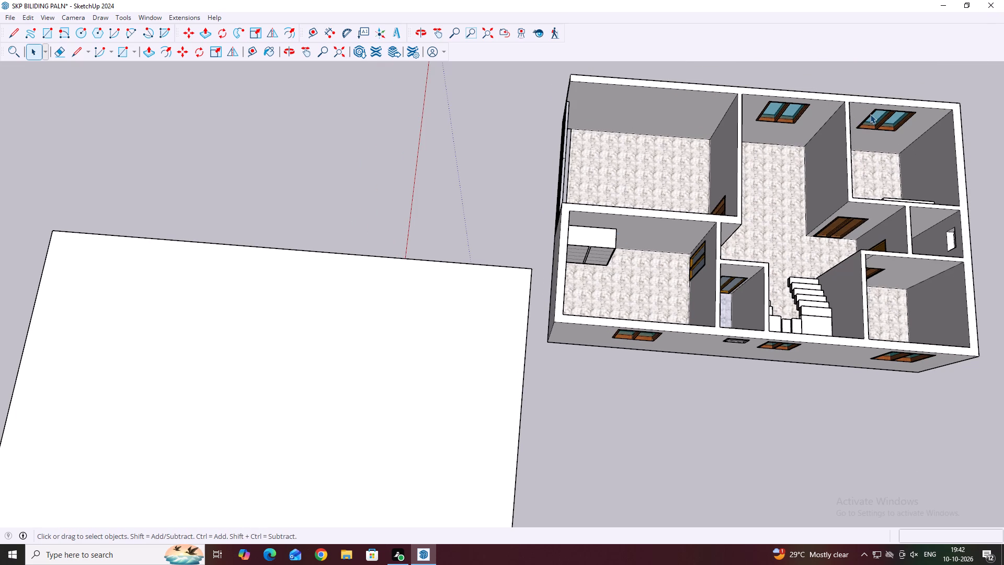
scroll(832, 172, "down", 5)
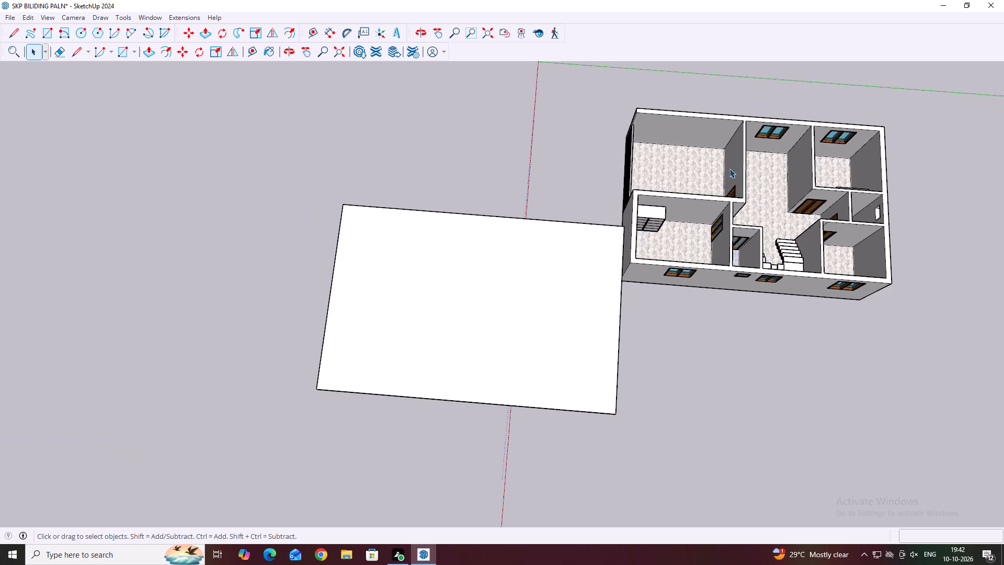
middle_click_drag(617, 201, 755, 205)
scroll(689, 141, "up", 4)
scroll(631, 115, "down", 8)
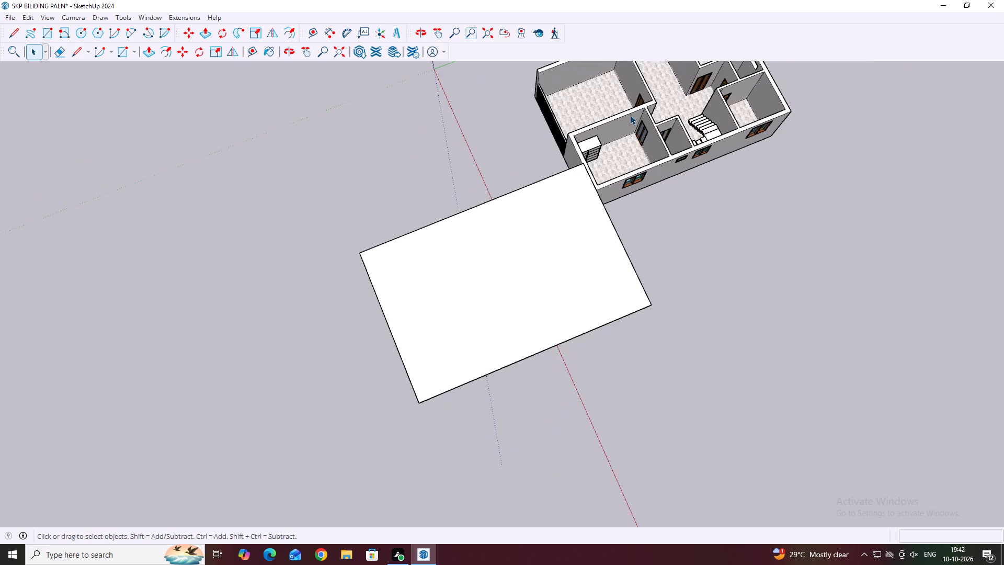
scroll(630, 115, "down", 4)
middle_click_drag(567, 152, 611, 165)
scroll(611, 165, "down", 5)
scroll(568, 101, "up", 7)
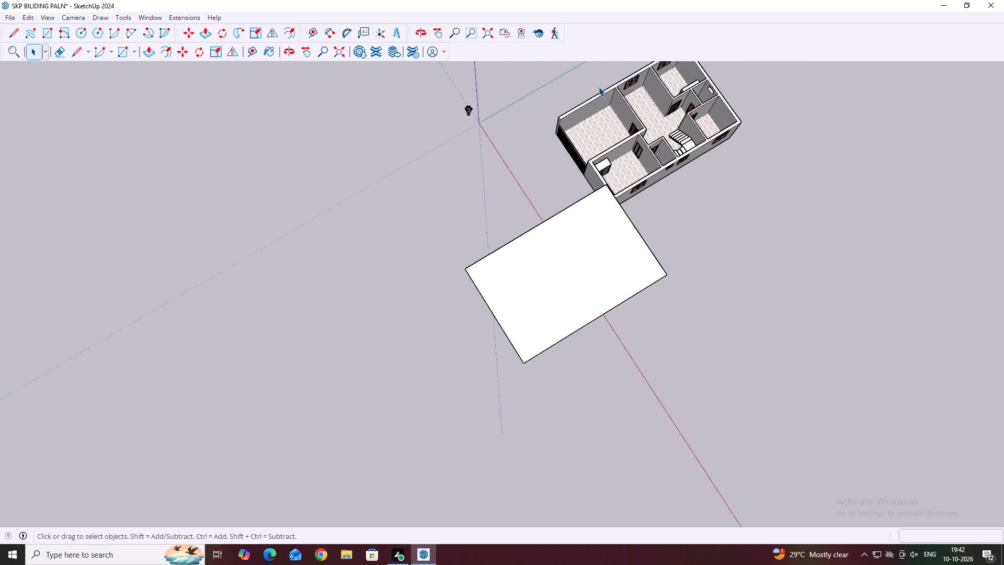
middle_click_drag(608, 104, 680, 80)
scroll(589, 244, "down", 13)
middle_click_drag(598, 210, 643, 185)
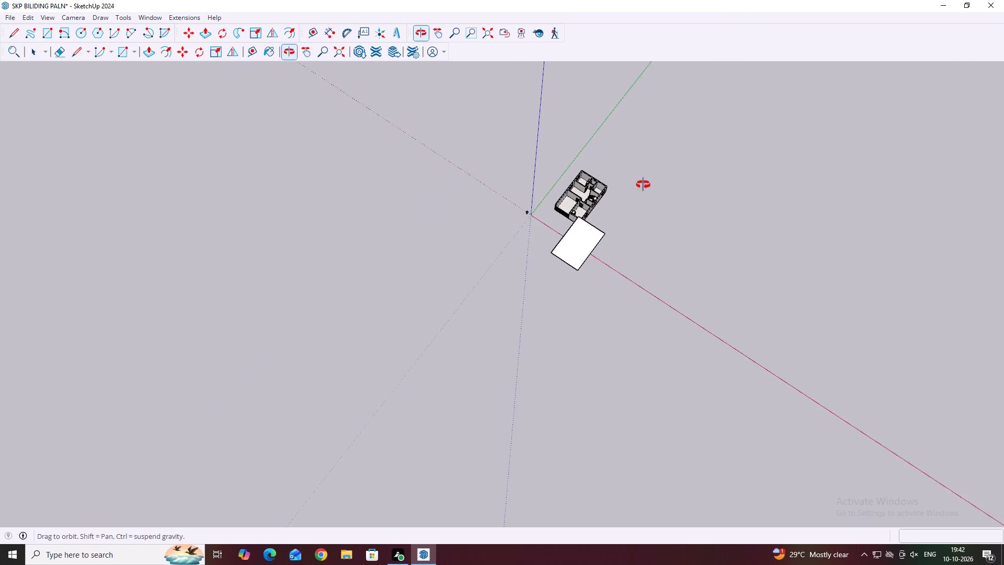
middle_click_drag(643, 185, 643, 183)
scroll(561, 178, "up", 15)
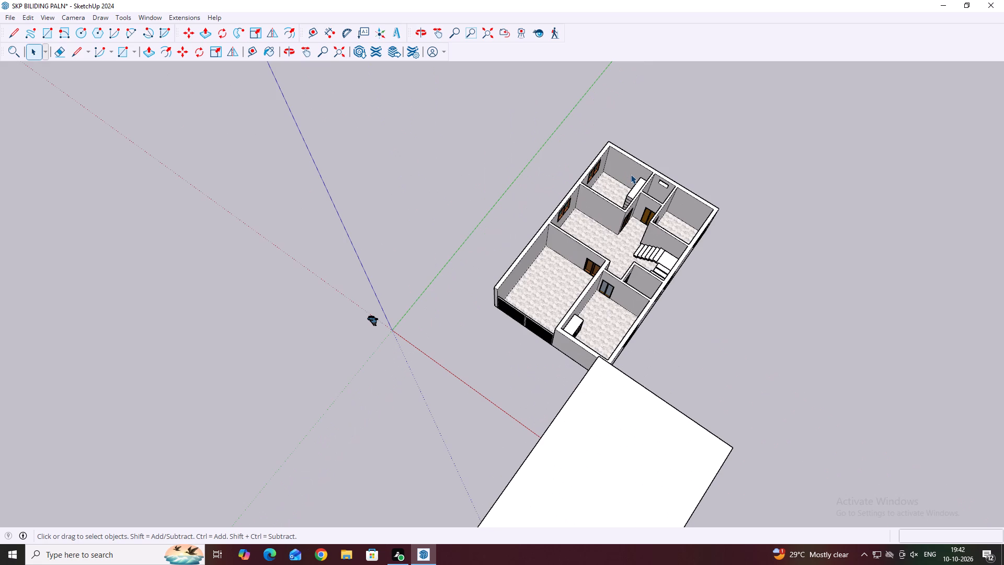
scroll(631, 176, "up", 4)
scroll(575, 185, "up", 4)
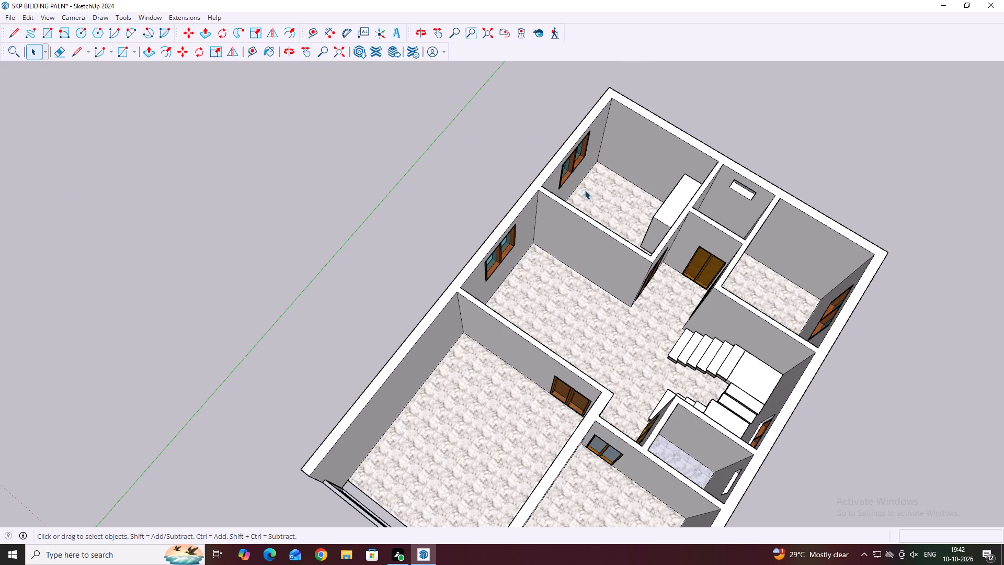
middle_click_drag(709, 267, 732, 257)
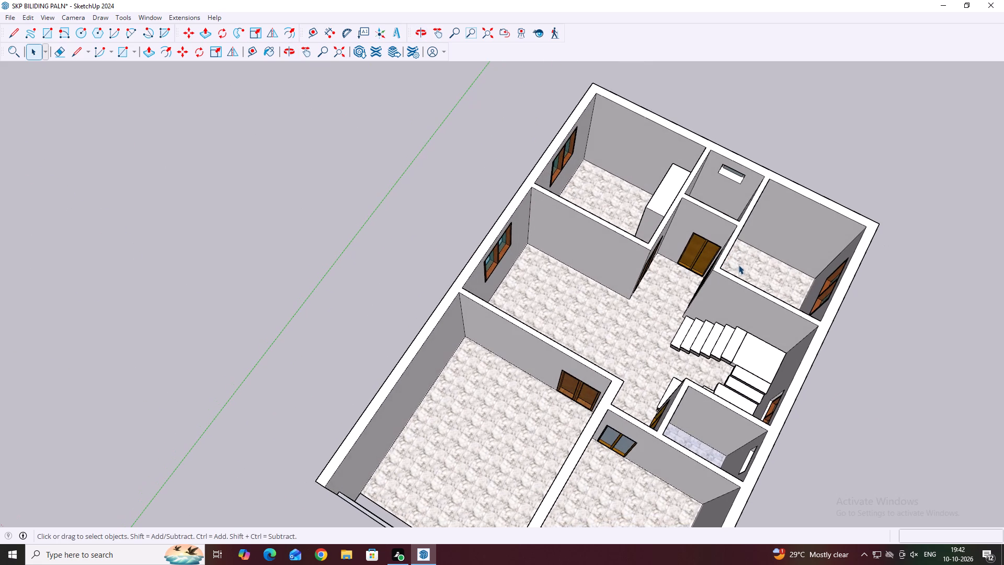
scroll(824, 204, "up", 5)
middle_click_drag(819, 202, 816, 238)
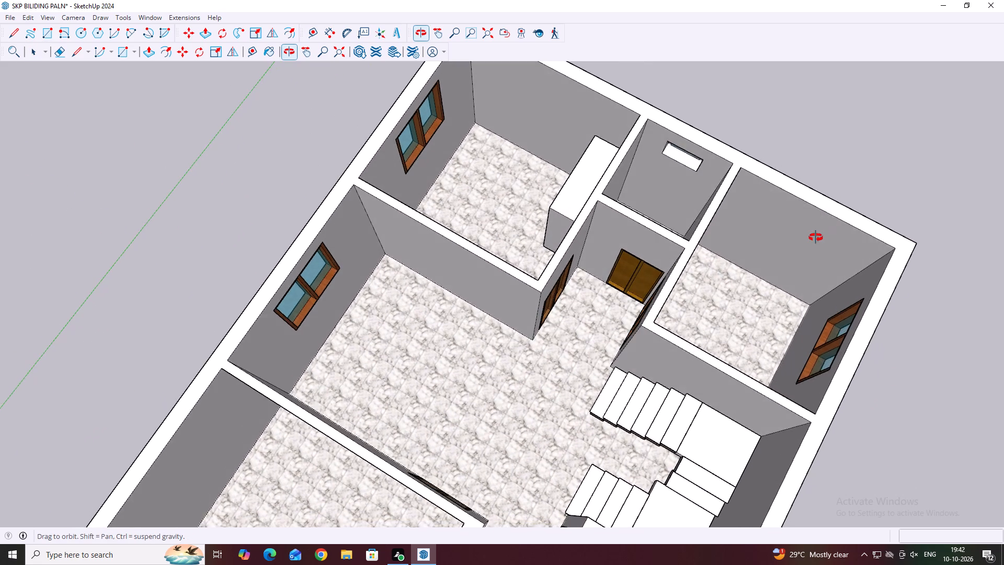
middle_click_drag(816, 238, 798, 249)
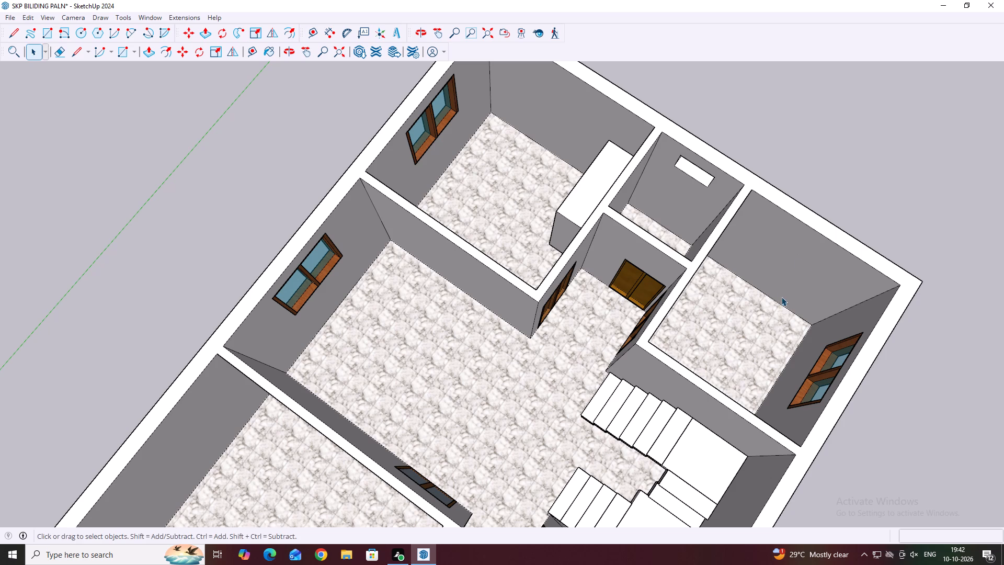
middle_click_drag(838, 418, 900, 308)
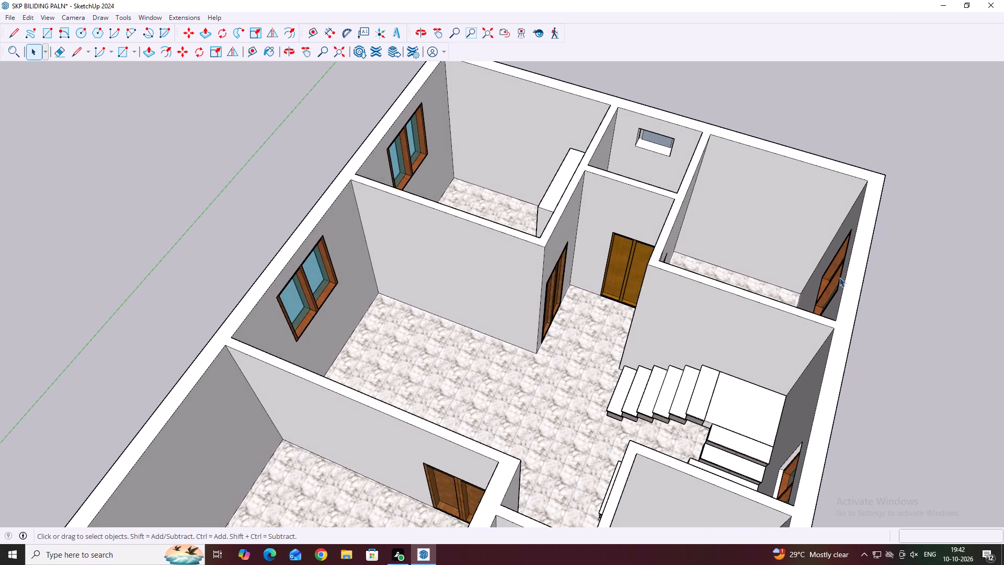
Move the two-pane window out of the rear corner room's long outer wall, about 27' 8" away, beyond the end wall.
middle_click_drag(842, 279, 866, 288)
scroll(845, 268, "up", 3)
left_click(821, 257)
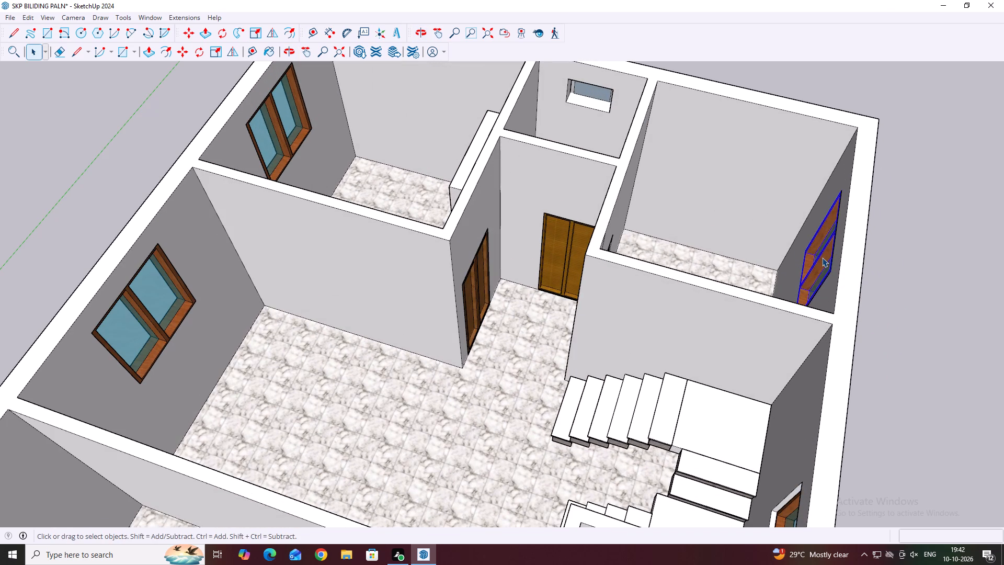
middle_click_drag(822, 257, 680, 206)
scroll(686, 227, "down", 3)
middle_click_drag(831, 332, 709, 262)
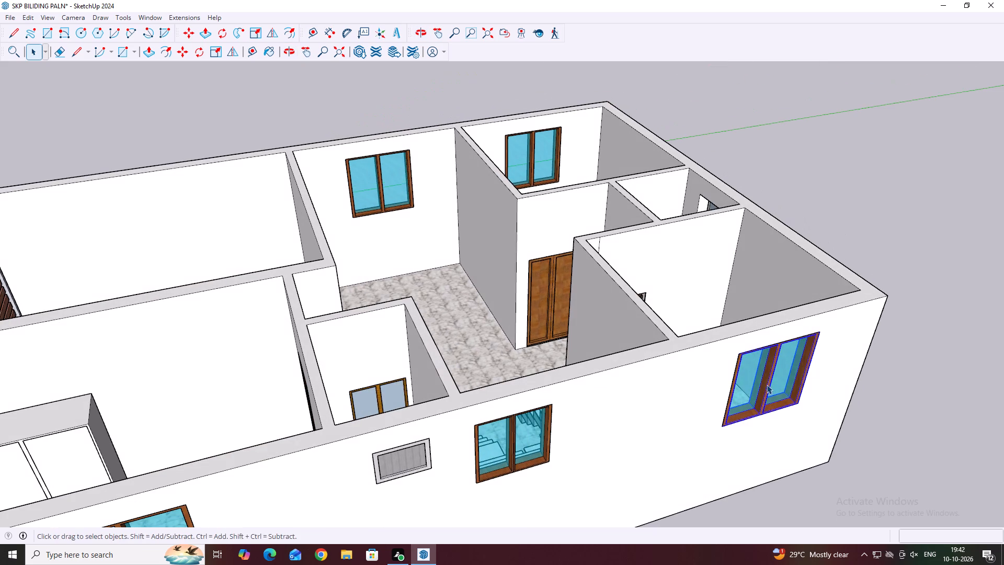
middle_click_drag(801, 375, 745, 313)
key("m")
left_click(758, 384)
scroll(792, 377, "down", 5)
middle_click_drag(856, 366, 614, 298)
scroll(678, 410, "down", 3)
middle_click_drag(740, 425, 645, 360)
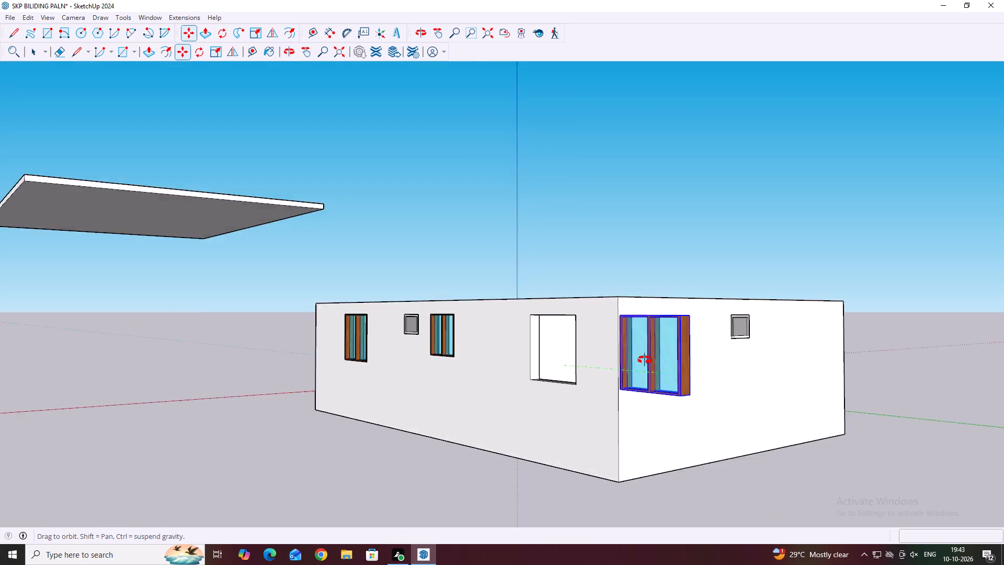
middle_click_drag(645, 360, 613, 337)
scroll(640, 395, "down", 4)
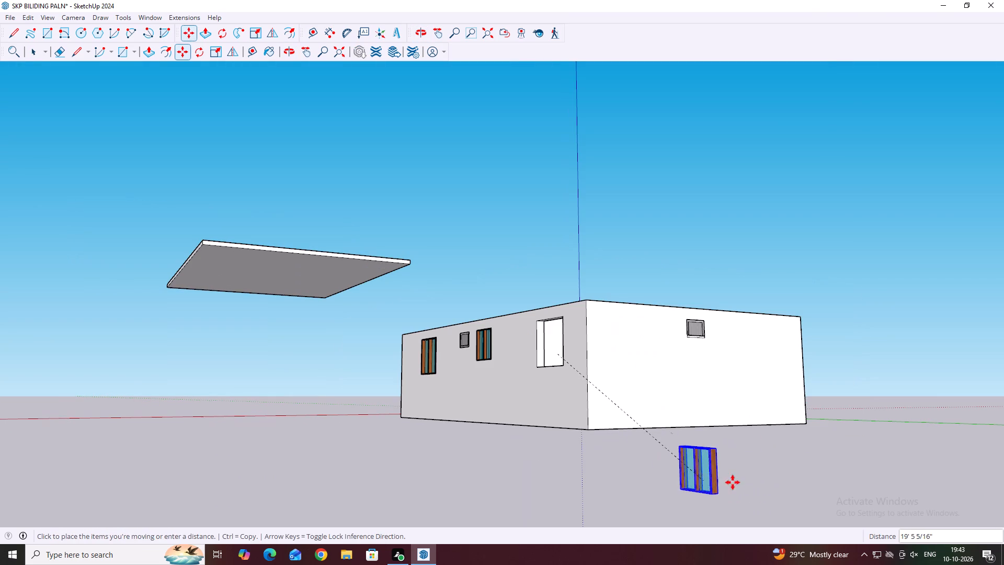
scroll(755, 446, "down", 5)
middle_click_drag(738, 406, 770, 456)
left_click(762, 444)
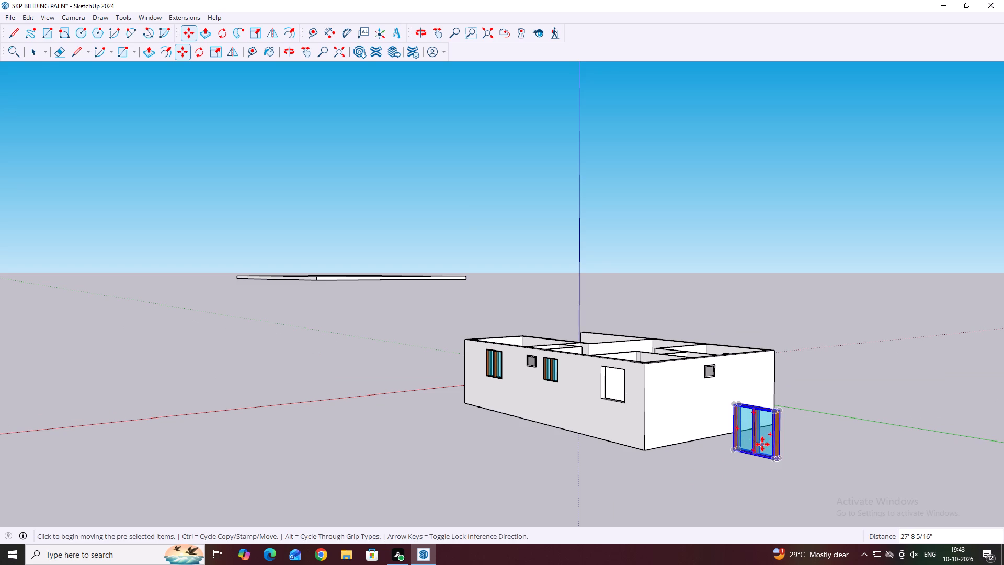
Rotate the detached two-pane window about the middle of its frame's top until it is parallel with the end wall.
scroll(750, 443, "up", 2)
key("space")
scroll(746, 439, "up", 3)
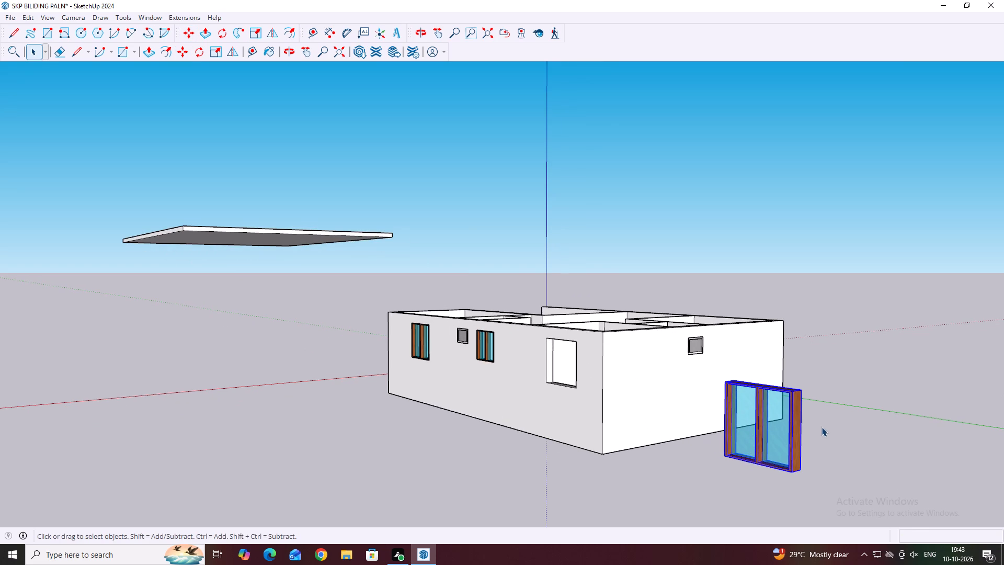
key("q")
scroll(785, 385, "up", 5)
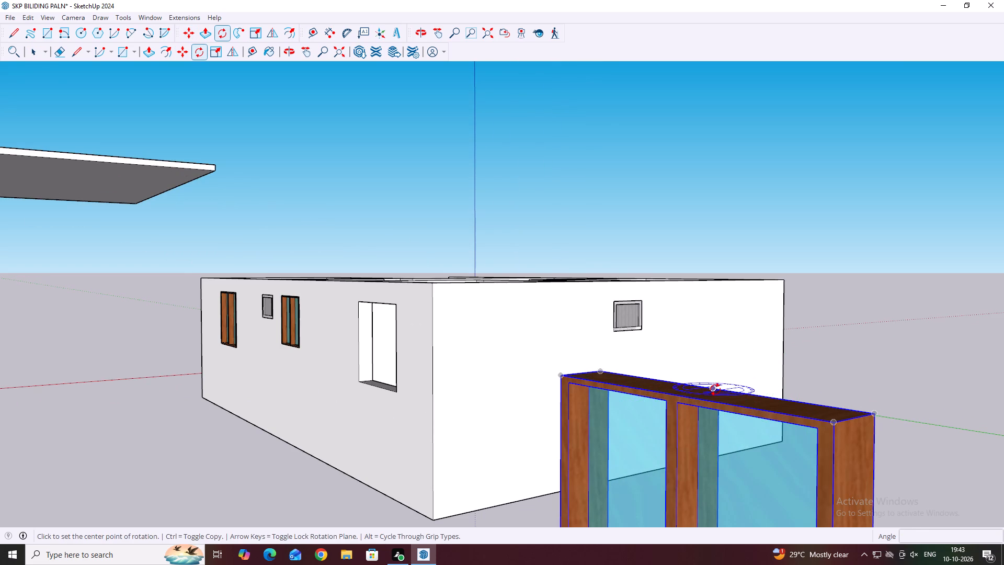
scroll(715, 390, "up", 2)
left_click(695, 399)
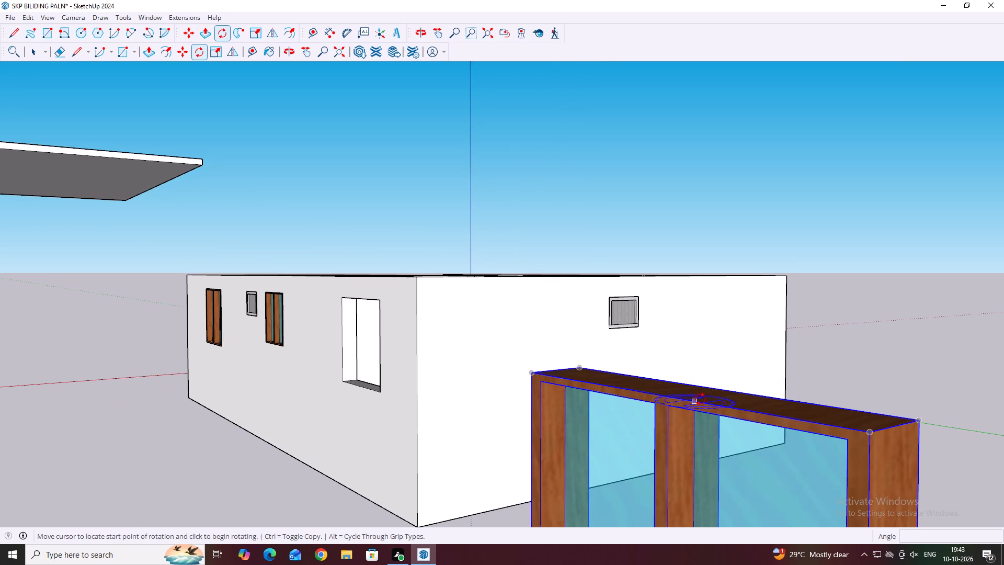
left_click(869, 432)
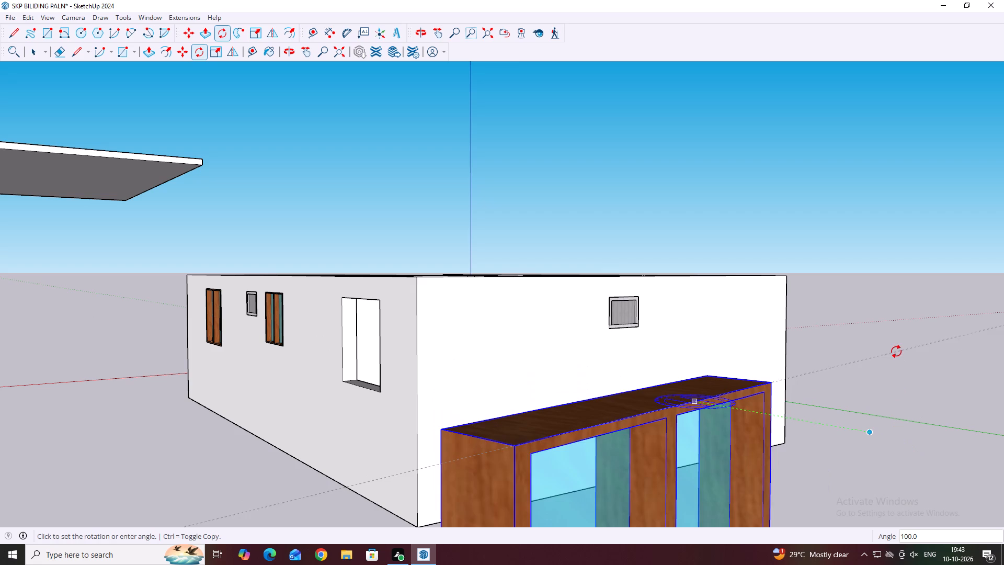
left_click(900, 371)
scroll(793, 341, "down", 6)
middle_click_drag(848, 337, 833, 377)
scroll(809, 388, "down", 1)
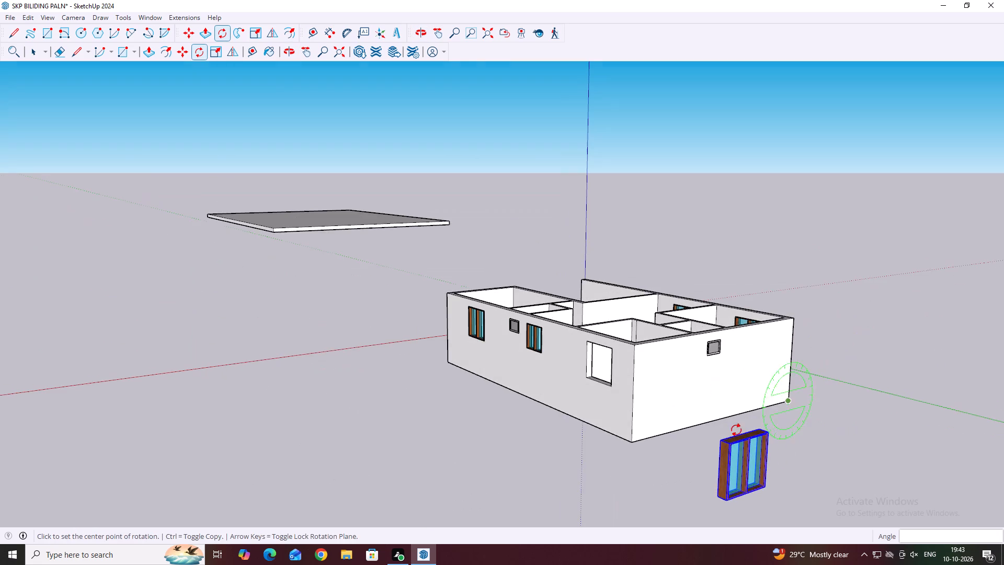
scroll(711, 472, "up", 6)
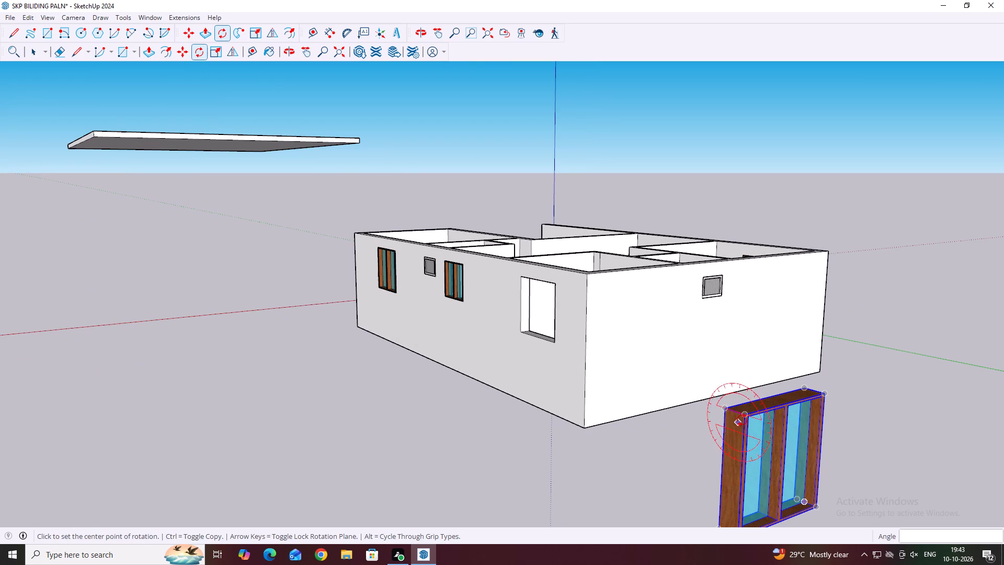
left_click(746, 417)
key("Escape")
key("space")
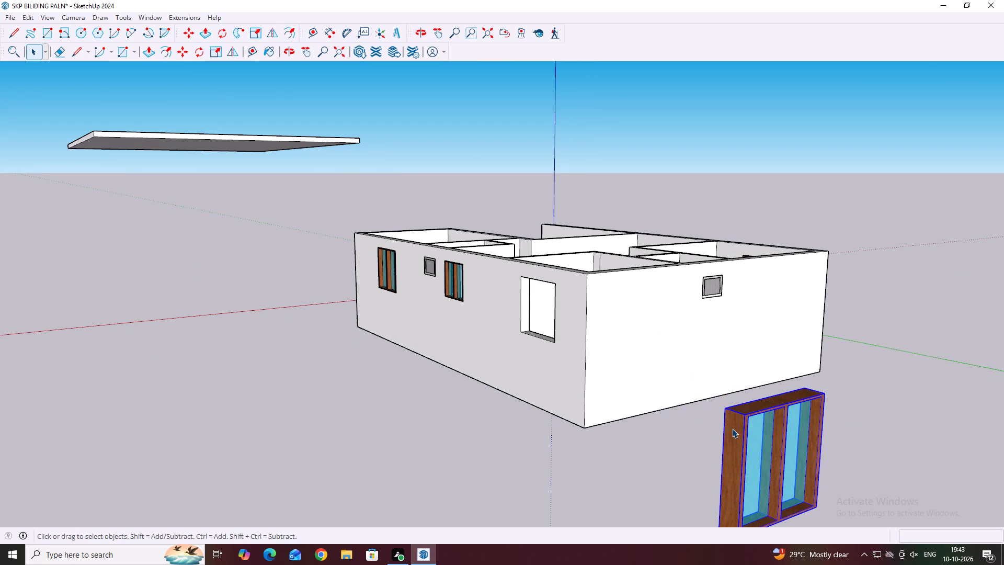
Move the window by its front top corner about 20' 10" onto the end wall, beside the rear corner room's outer corner.
key("m")
left_click(745, 416)
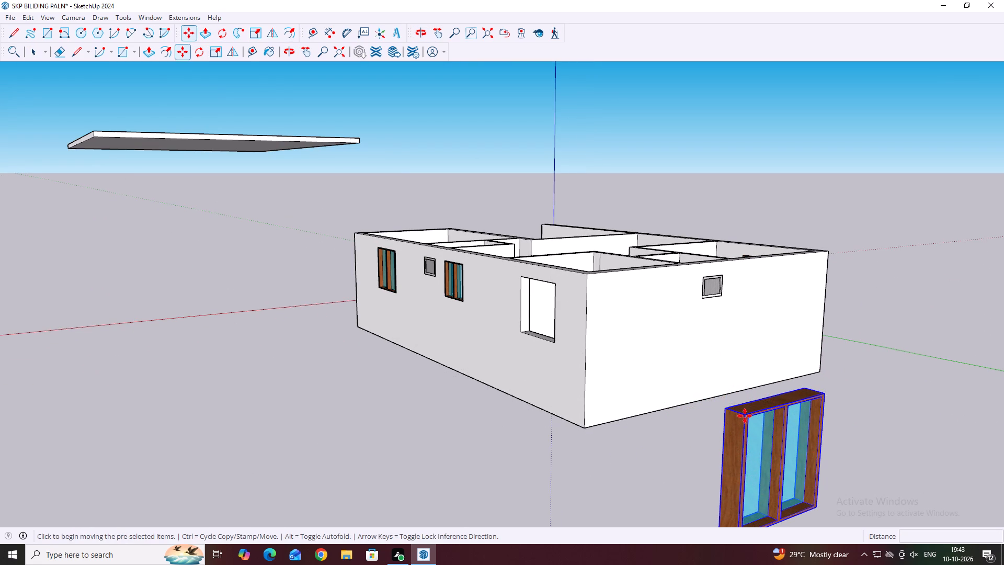
left_click(619, 299)
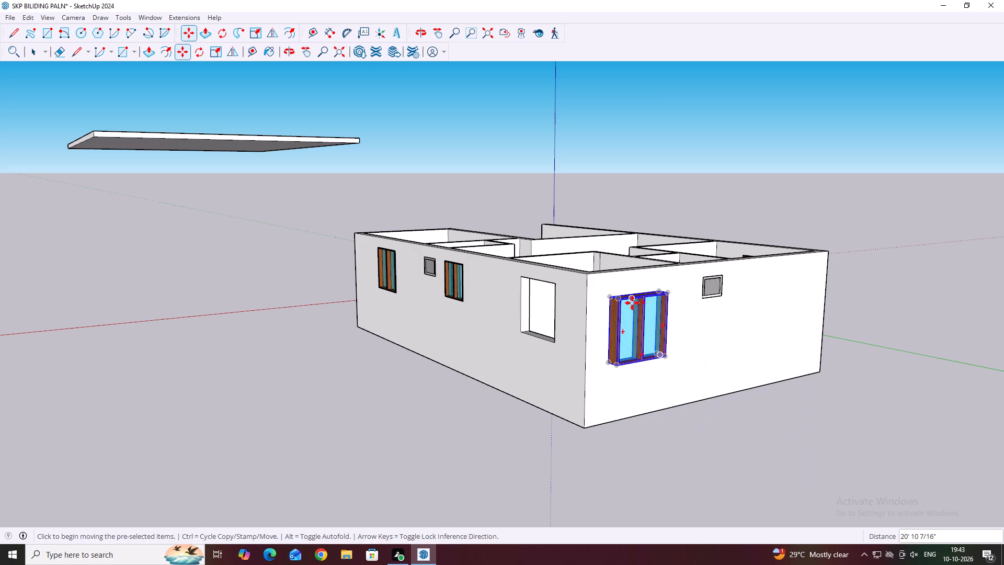
middle_click_drag(642, 290, 644, 381)
scroll(609, 399, "up", 7)
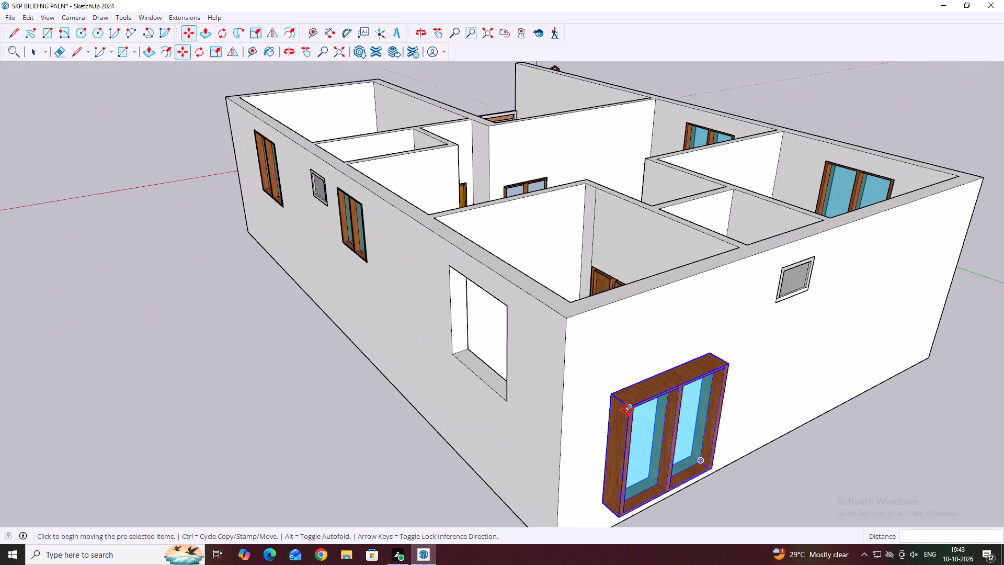
Move the window about 3' 10" off the end wall so it stands free outside the rear corner room.
left_click(628, 406)
scroll(615, 378, "up", 2)
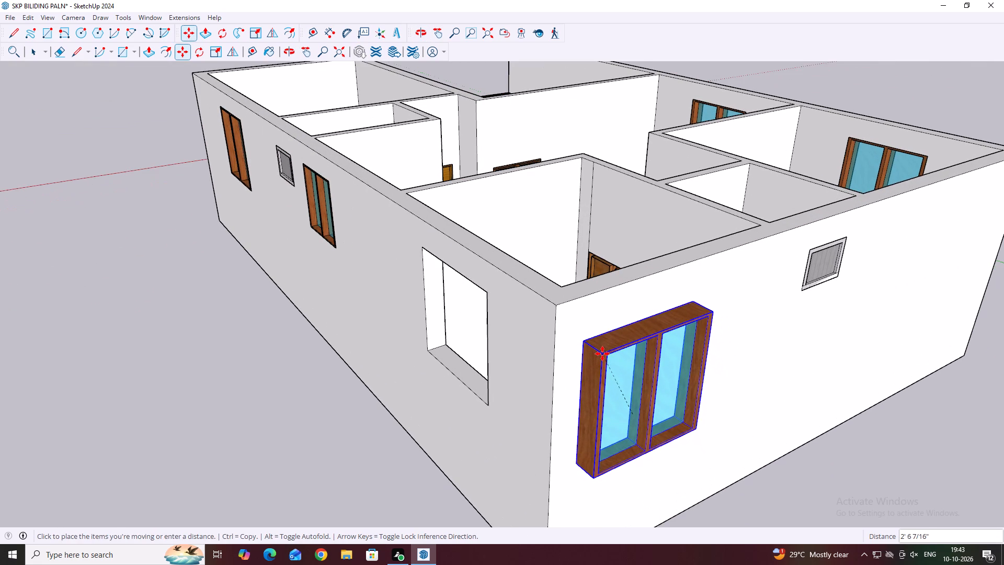
scroll(690, 421, "down", 7)
left_click(768, 452)
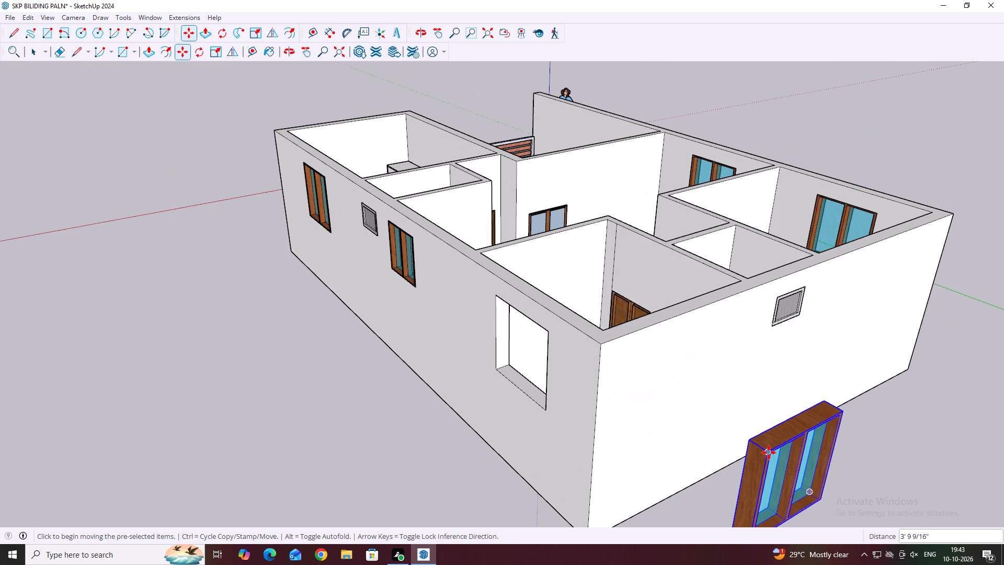
key("space")
Draw a line across the end wall's top from the rear corner room's inner partition corner to the outer edge.
scroll(654, 282, "down", 6)
middle_click_drag(713, 252, 723, 329)
scroll(590, 349, "up", 3)
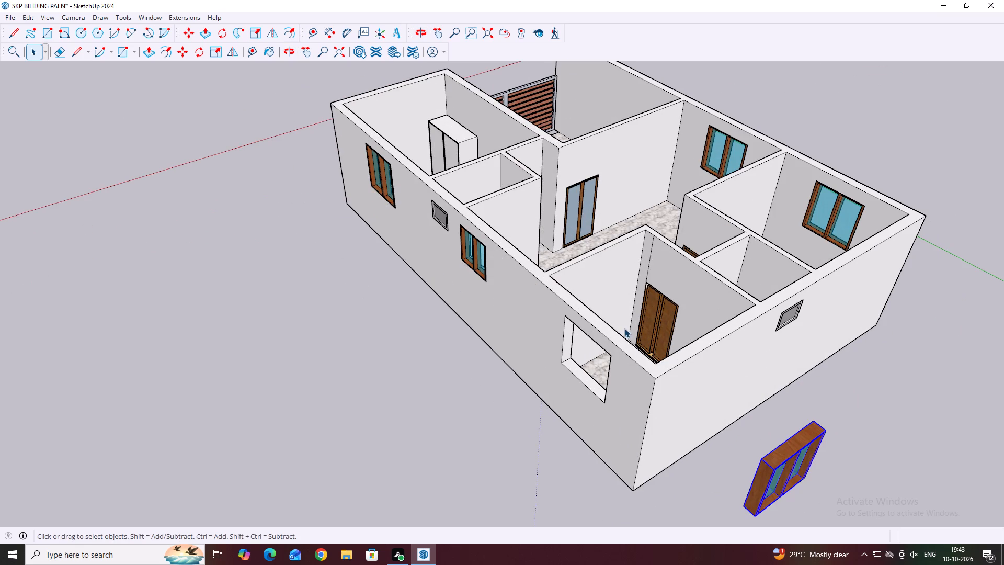
key("l")
scroll(767, 326, "up", 5)
left_click(751, 295)
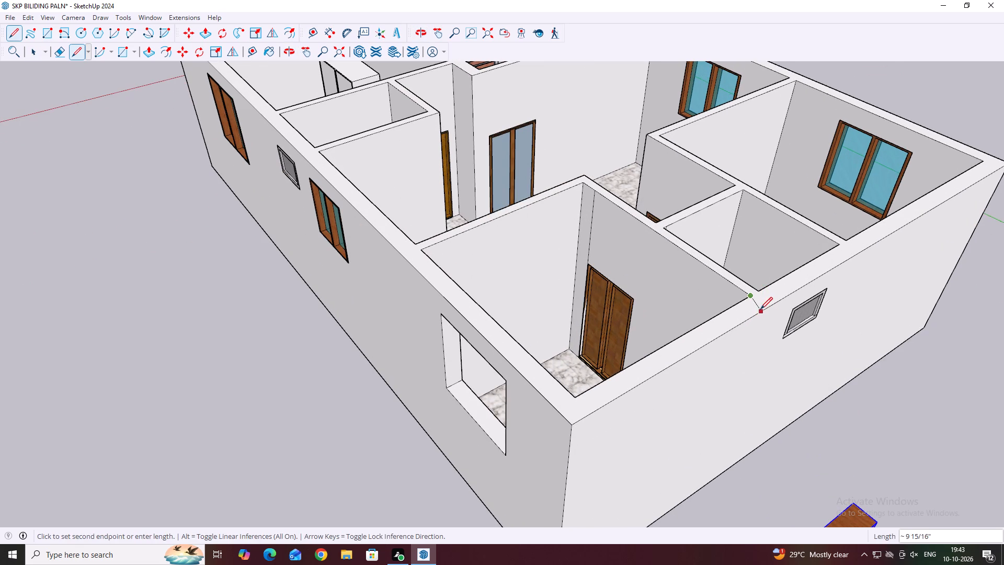
left_click(765, 308)
key("space")
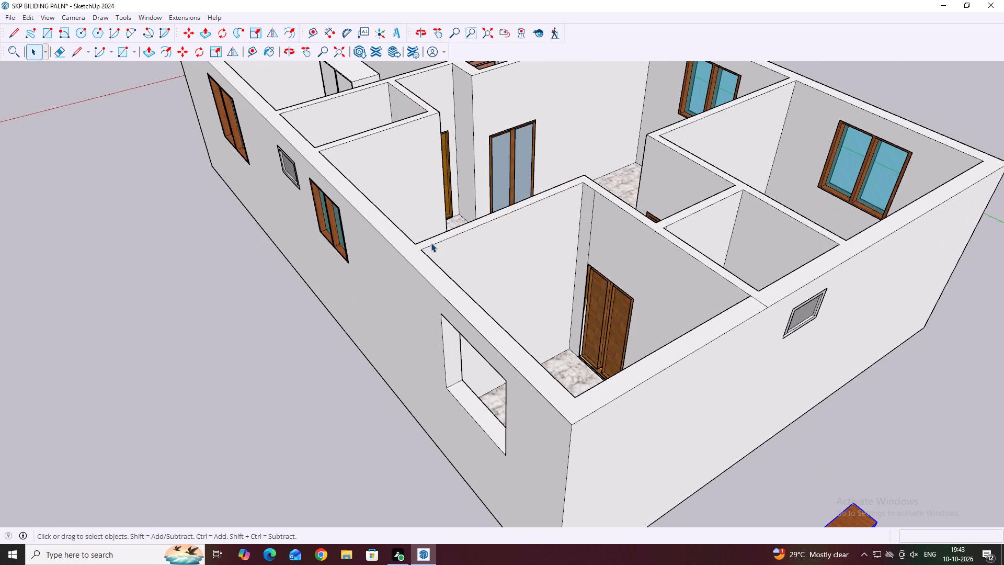
Close the empty window opening in the corner room's long outer wall by push-pulling its sill up 4'.
scroll(431, 243, "up", 2)
key("space")
scroll(619, 440, "up", 3)
middle_click_drag(630, 425, 704, 376)
scroll(551, 229, "up", 2)
middle_click_drag(574, 261, 606, 297)
middle_click_drag(588, 425, 655, 401)
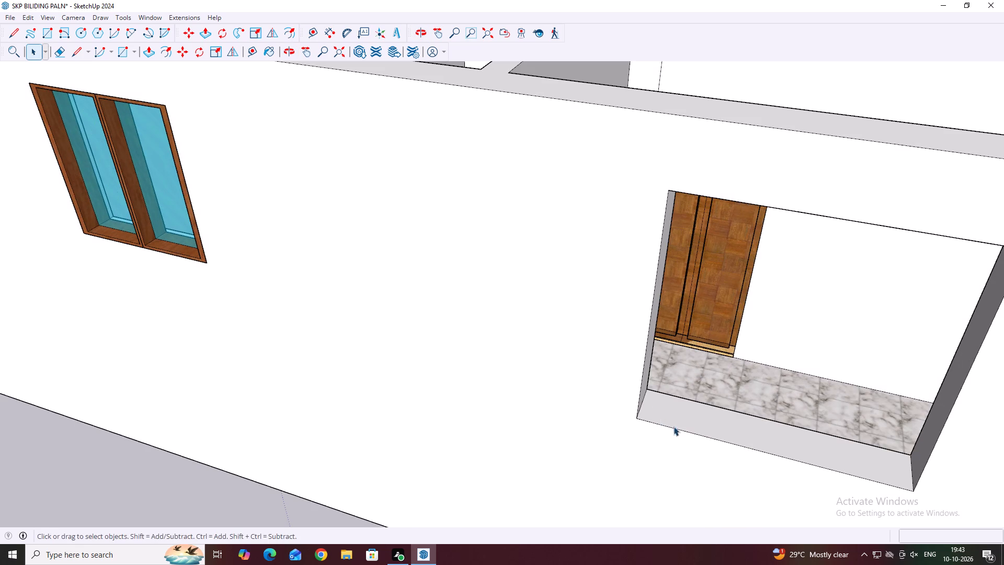
left_click(683, 421)
middle_click_drag(621, 385, 636, 402)
key("p")
left_click(737, 436)
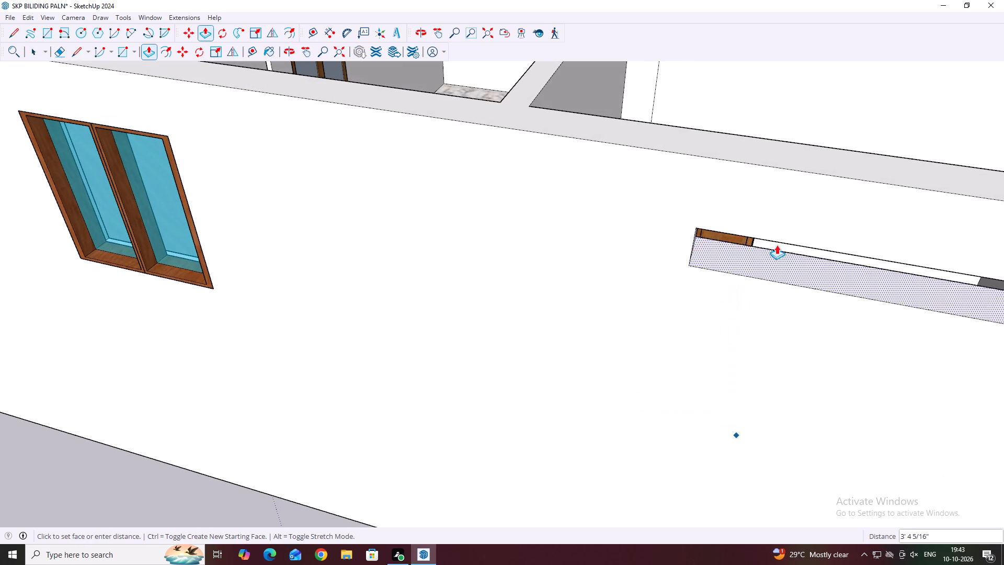
left_click(794, 213)
scroll(557, 206, "down", 9)
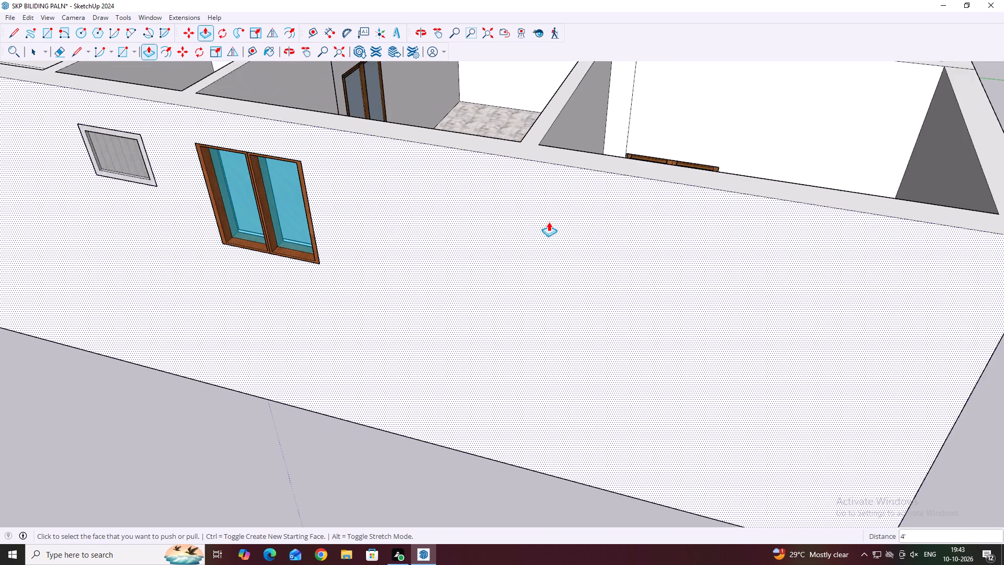
scroll(549, 222, "down", 2)
middle_click_drag(664, 232, 545, 209)
key("space")
Draw a 9" line across the end wall's top from the corner room's inner corner at the long outer wall.
scroll(717, 356, "down", 6)
middle_click_drag(756, 330, 611, 269)
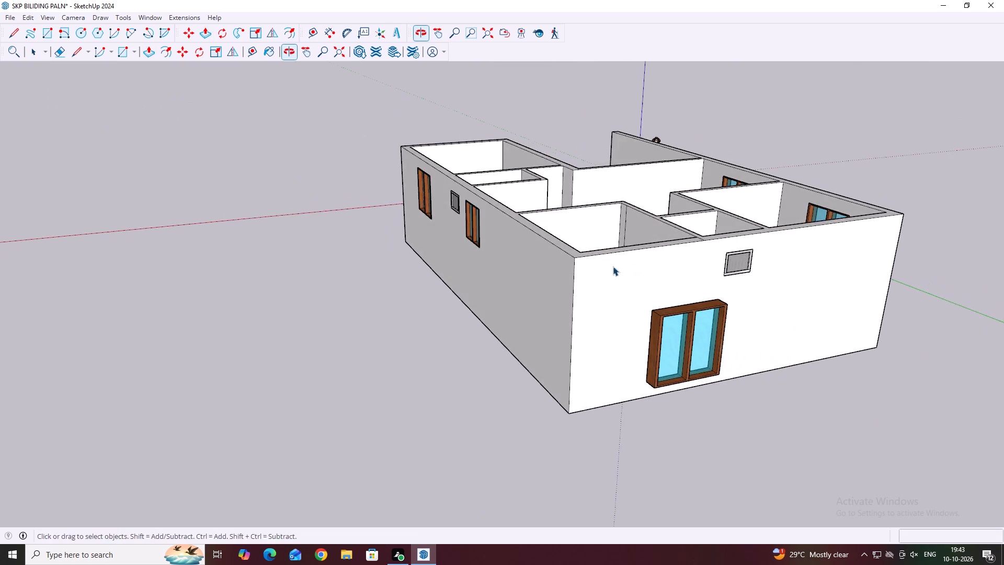
middle_click_drag(644, 255, 637, 315)
scroll(576, 311, "up", 2)
key("l")
scroll(575, 330, "up", 3)
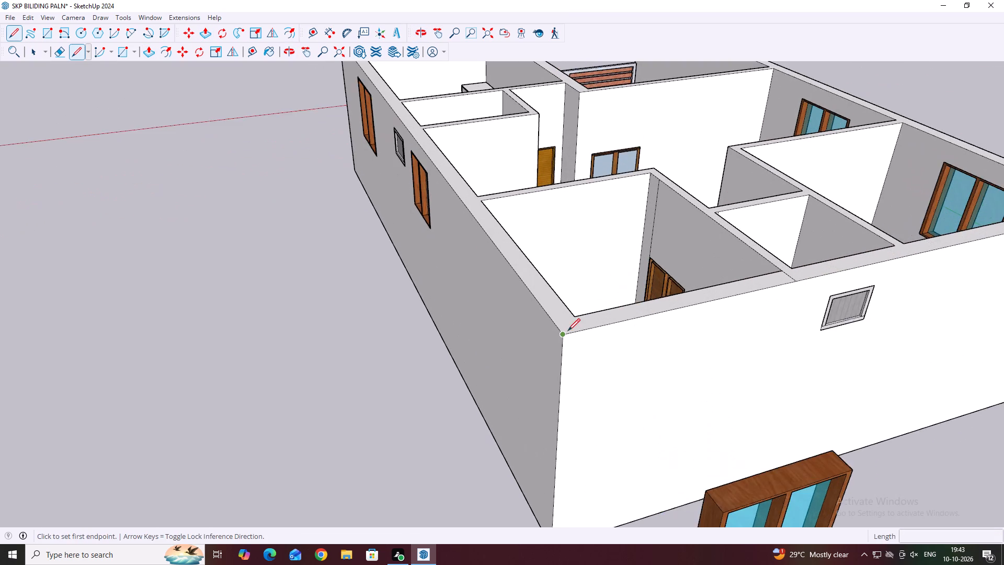
scroll(568, 331, "up", 3)
left_click(575, 312)
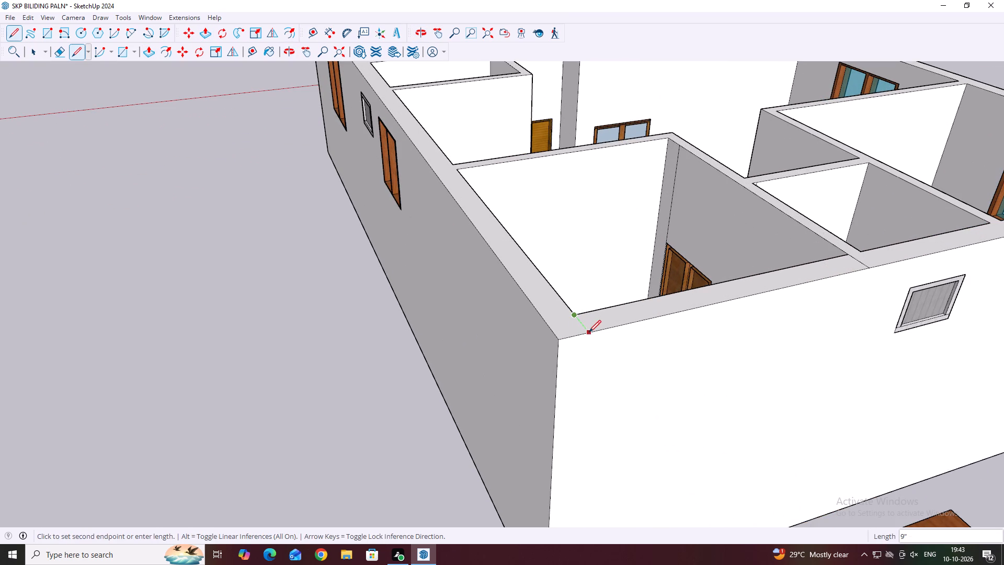
left_click(589, 332)
key("space")
Push the marked section of the end wall's top down 10' to open the rear corner room's end.
scroll(585, 302, "down", 6)
middle_click_drag(677, 296, 682, 336)
left_click(677, 335)
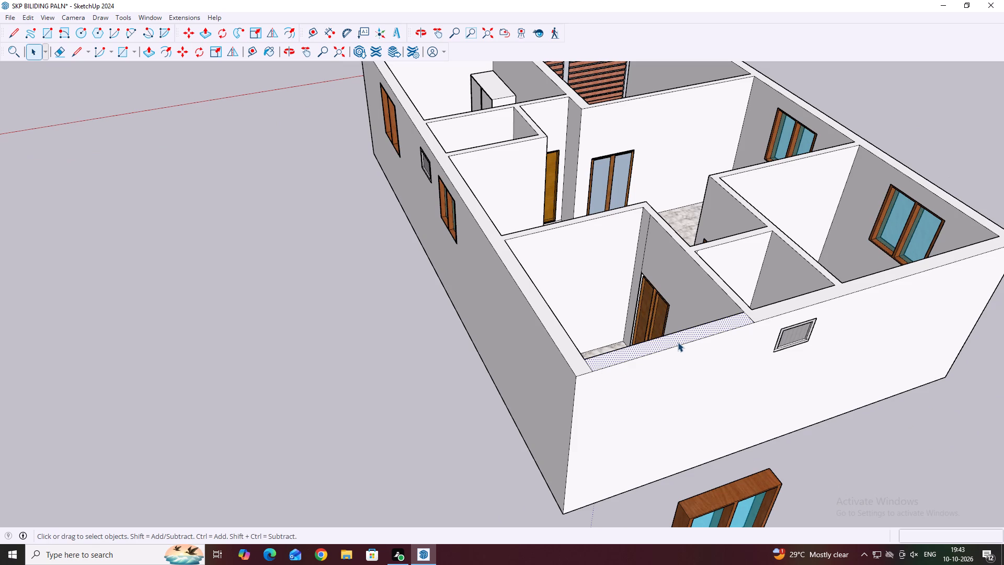
key("o")
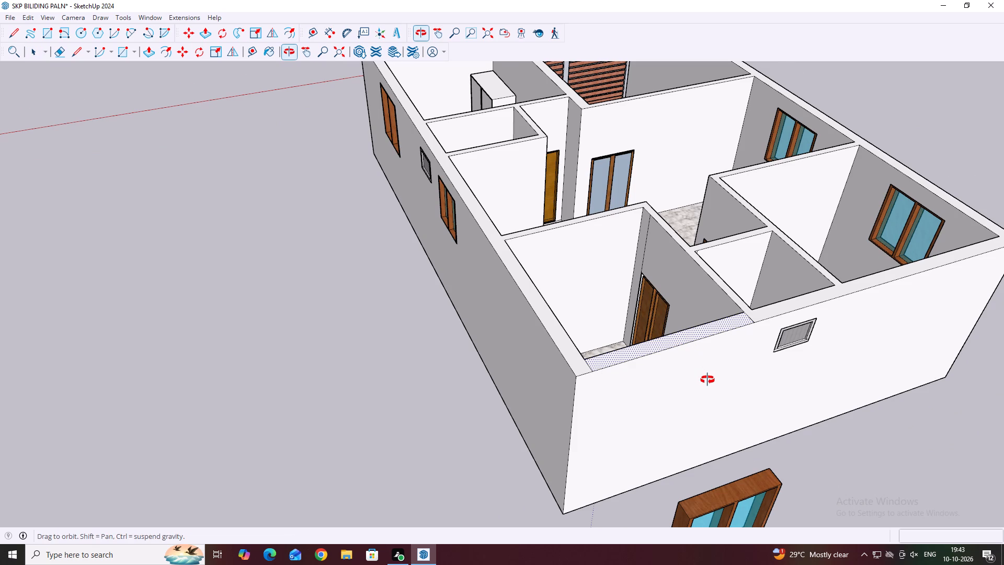
scroll(708, 380, "up", 1)
key("p")
left_click(687, 328)
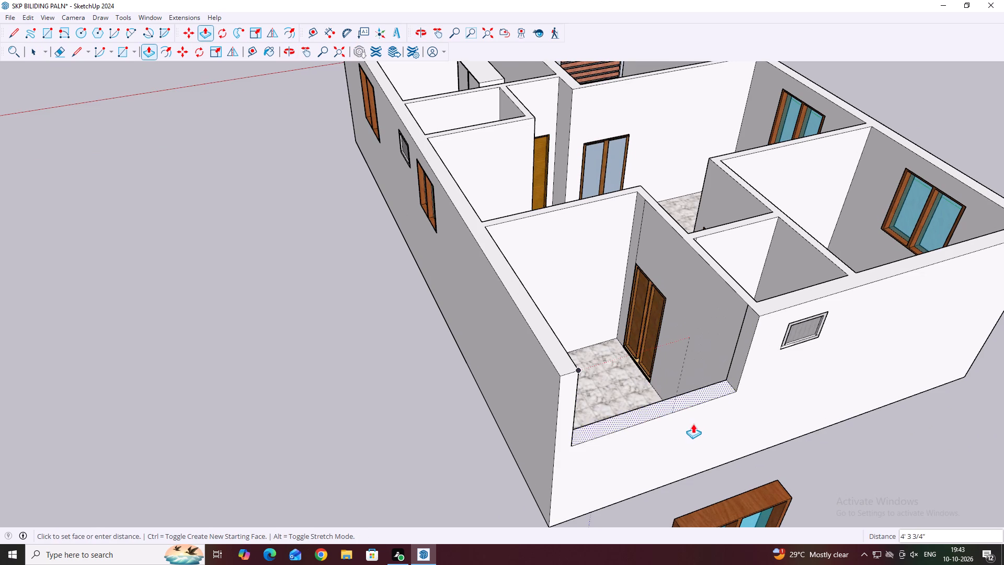
middle_click_drag(689, 462, 678, 444)
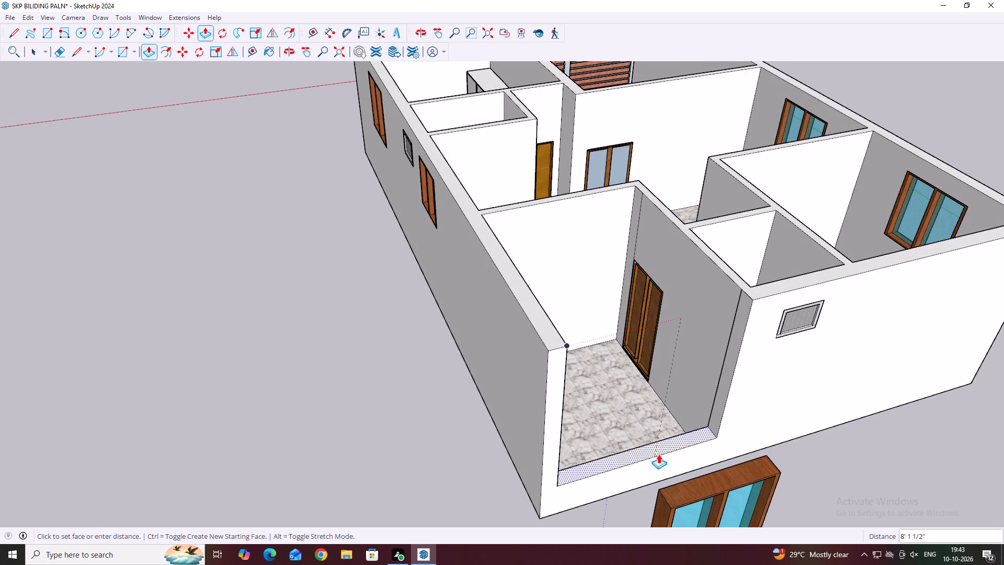
middle_click_drag(655, 451, 640, 428)
left_click(563, 472)
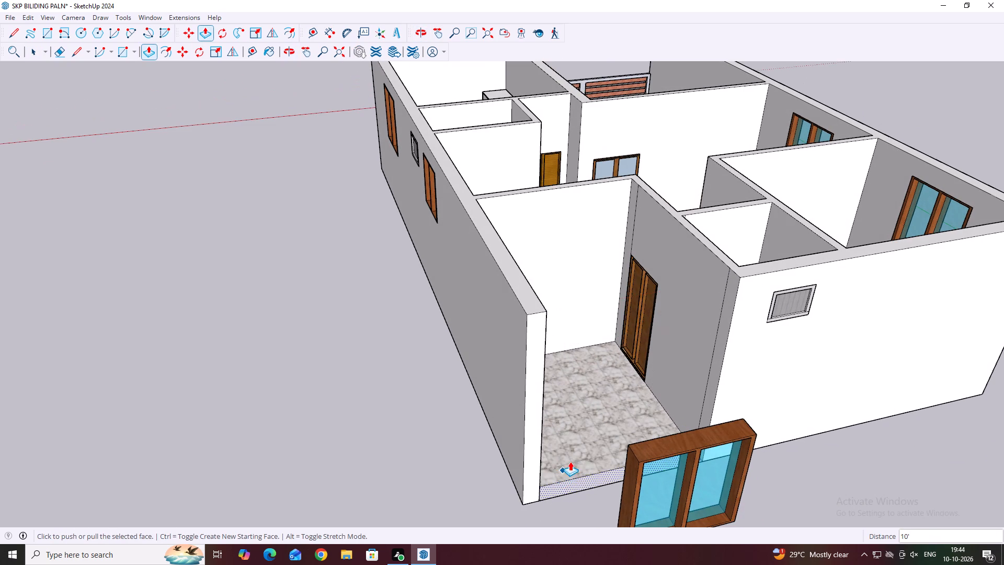
scroll(610, 403, "down", 5)
key("space")
scroll(758, 423, "down", 1)
scroll(635, 450, "up", 3)
middle_click_drag(632, 424, 642, 443)
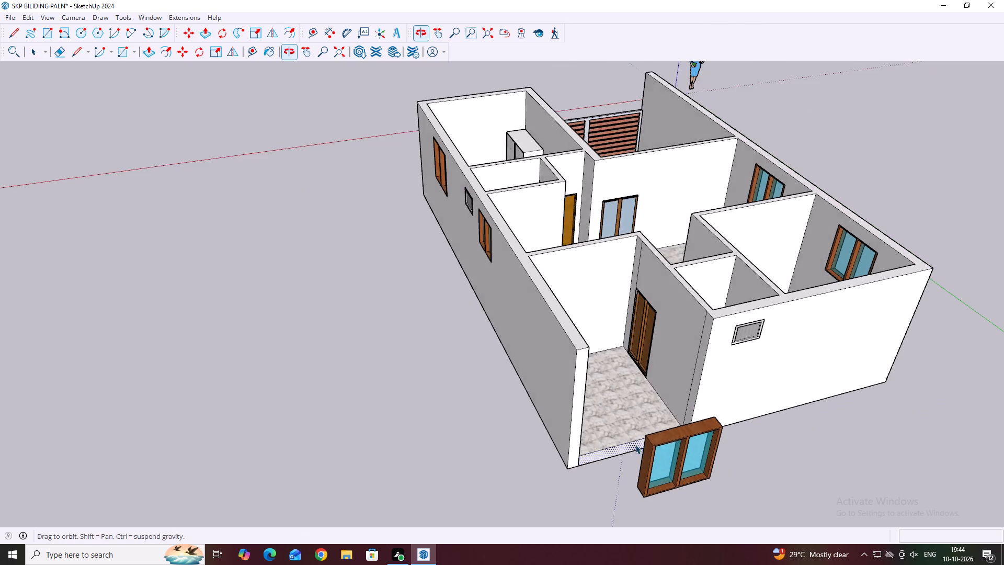
scroll(621, 437, "up", 7)
key("Escape")
scroll(653, 332, "down", 6)
key("space")
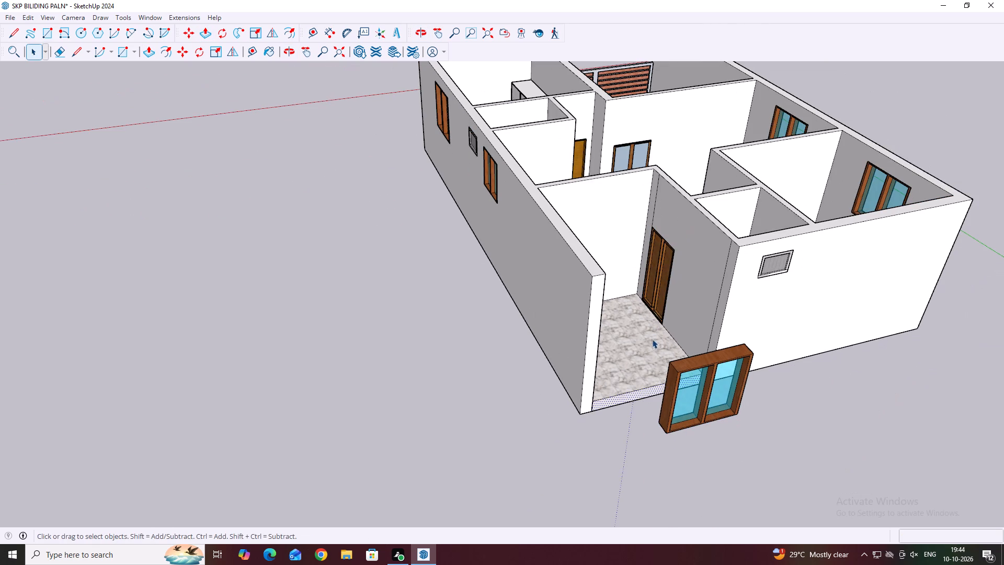
Raise the bottom face of the corner room's end opening by 1' to form a low sill.
left_click(657, 441)
middle_click_drag(630, 401, 636, 409)
scroll(637, 408, "up", 6)
left_click(635, 394)
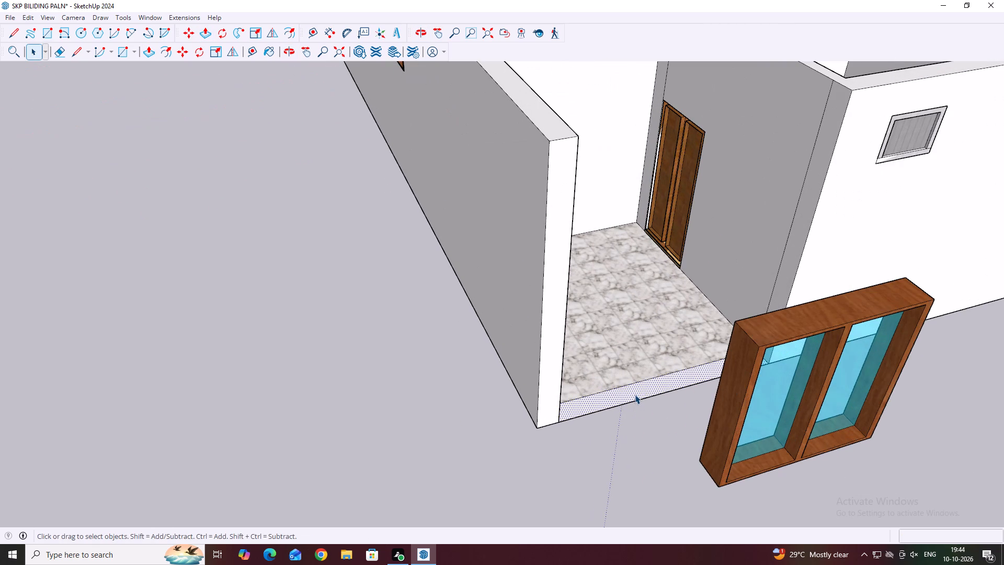
key("p")
left_click(631, 390)
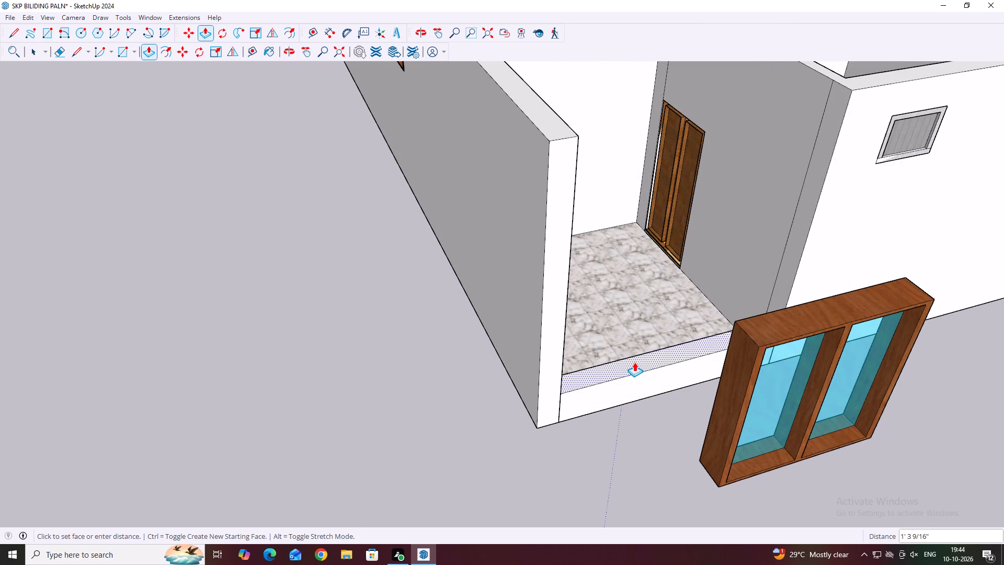
key("1")
key("apostrophe")
key("Return")
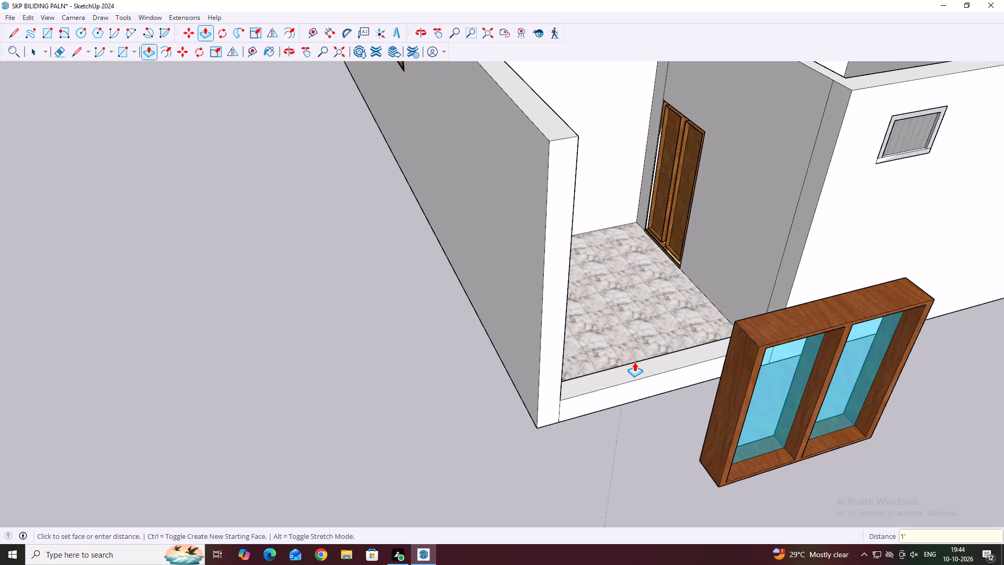
key("space")
Examine the opened end wall, the detached window and the opposite long wall's windows from outside.
scroll(630, 422, "down", 3)
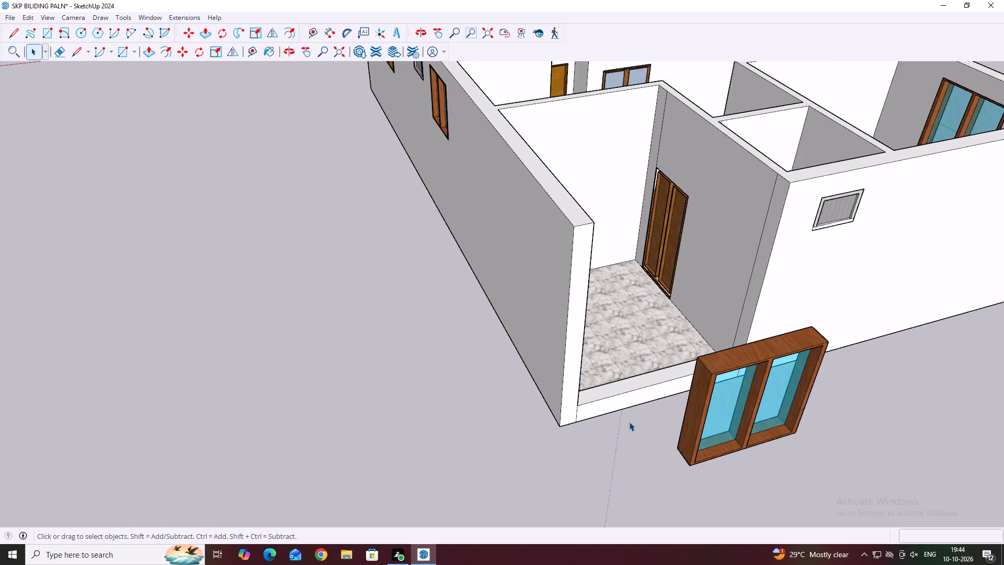
middle_click_drag(866, 369, 652, 302)
scroll(641, 304, "down", 9)
middle_click_drag(824, 312, 699, 264)
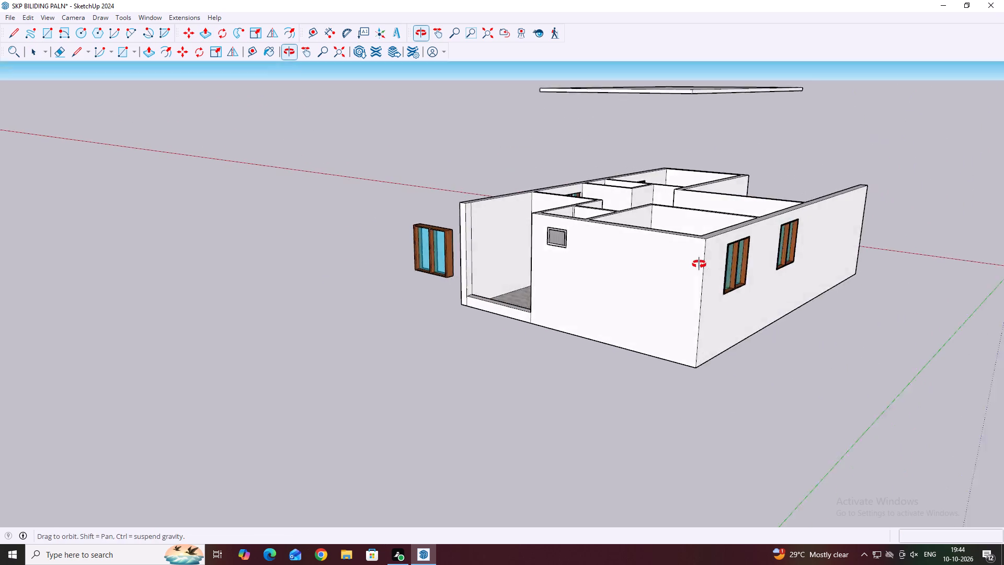
middle_click_drag(699, 264, 648, 256)
scroll(725, 285, "up", 2)
middle_click_drag(640, 264, 647, 299)
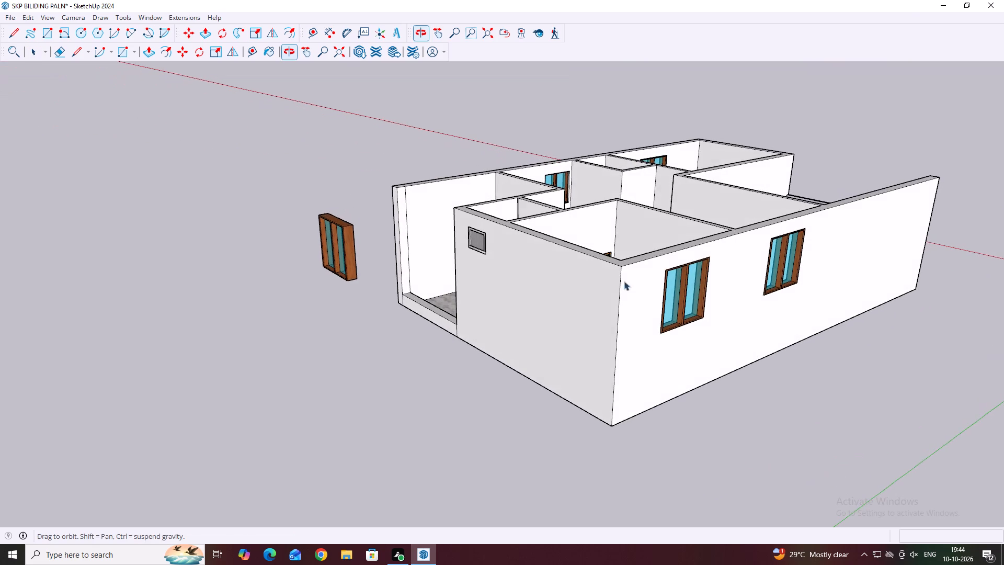
Measure the gap between the top of the long wall's corner-side window and the wall's upper edge.
middle_click_drag(652, 269, 690, 296)
scroll(735, 281, "up", 2)
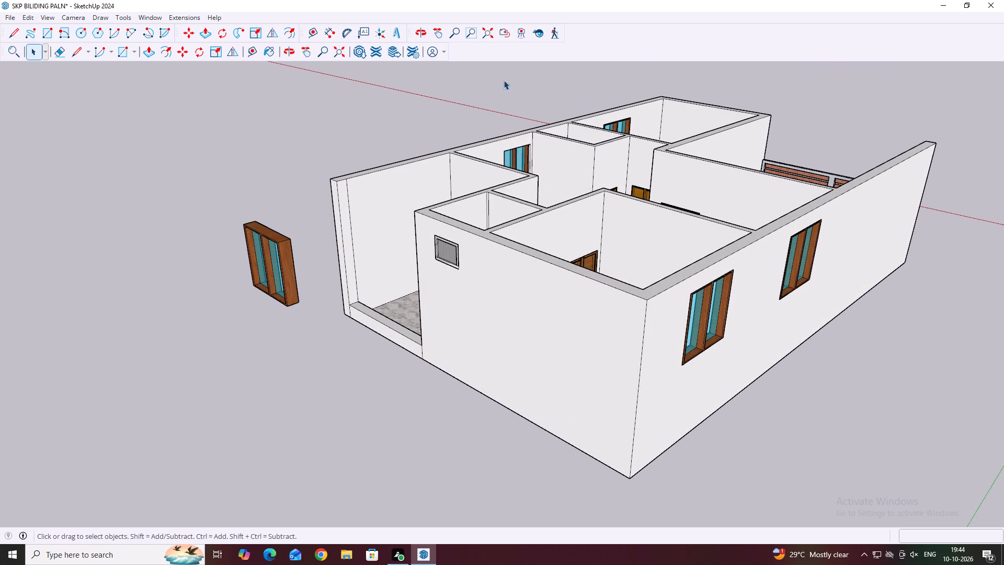
left_click(325, 33)
scroll(700, 272, "up", 7)
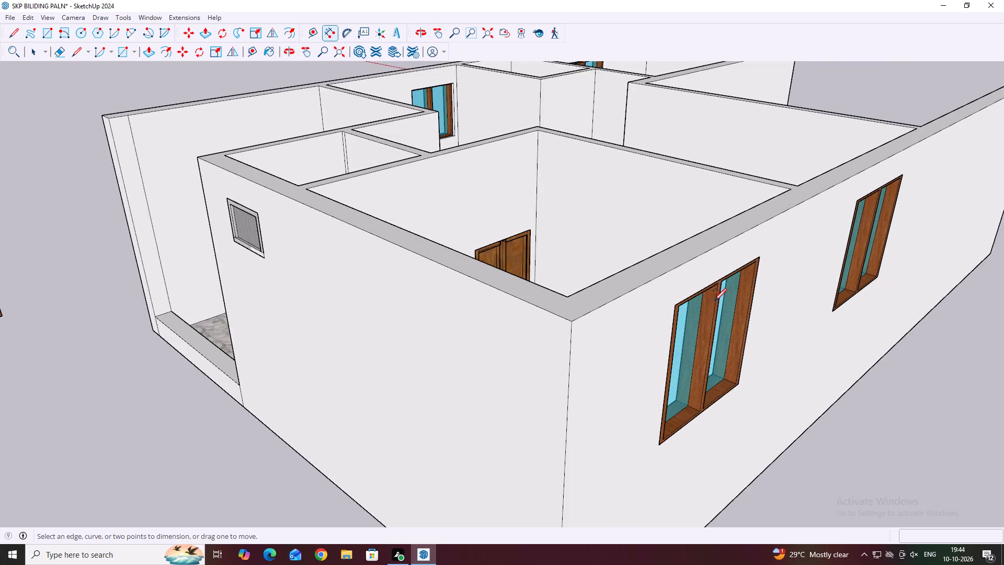
scroll(714, 300, "up", 1)
left_click(720, 277)
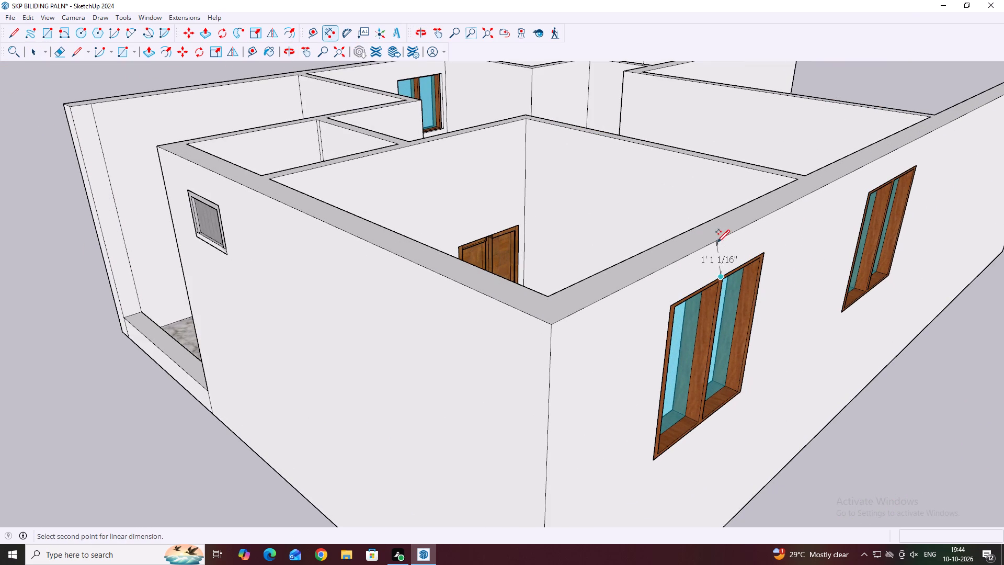
scroll(722, 240, "up", 4)
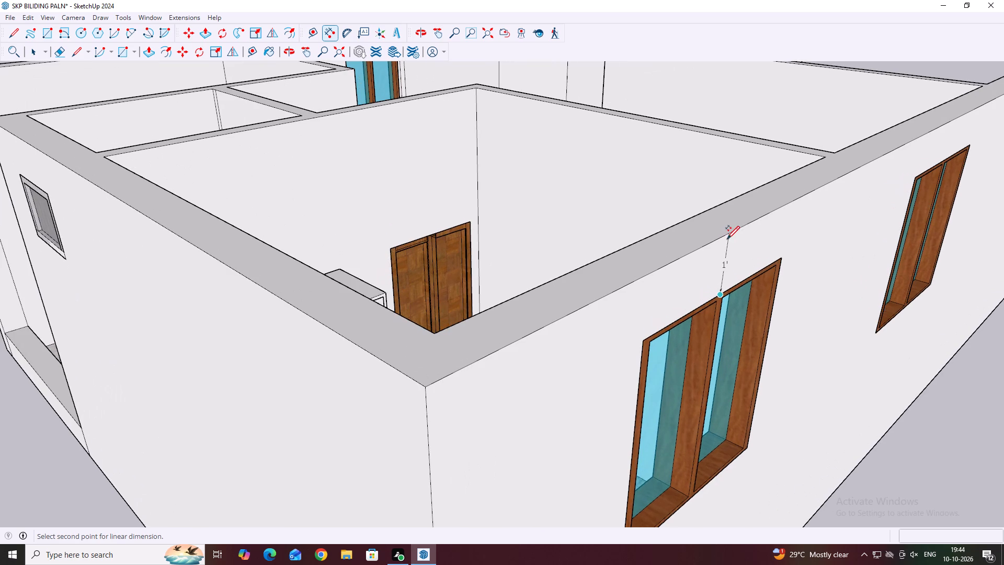
key("space")
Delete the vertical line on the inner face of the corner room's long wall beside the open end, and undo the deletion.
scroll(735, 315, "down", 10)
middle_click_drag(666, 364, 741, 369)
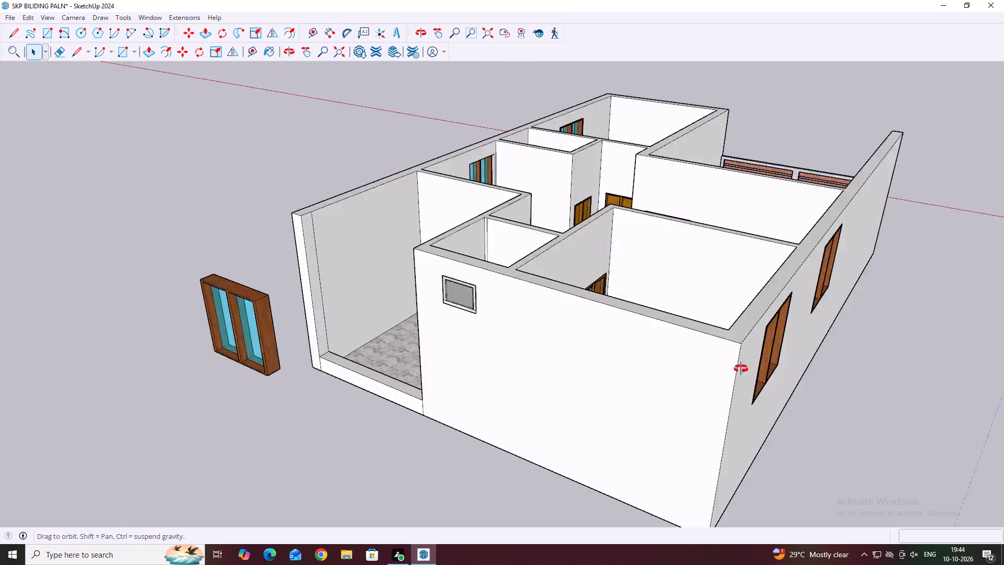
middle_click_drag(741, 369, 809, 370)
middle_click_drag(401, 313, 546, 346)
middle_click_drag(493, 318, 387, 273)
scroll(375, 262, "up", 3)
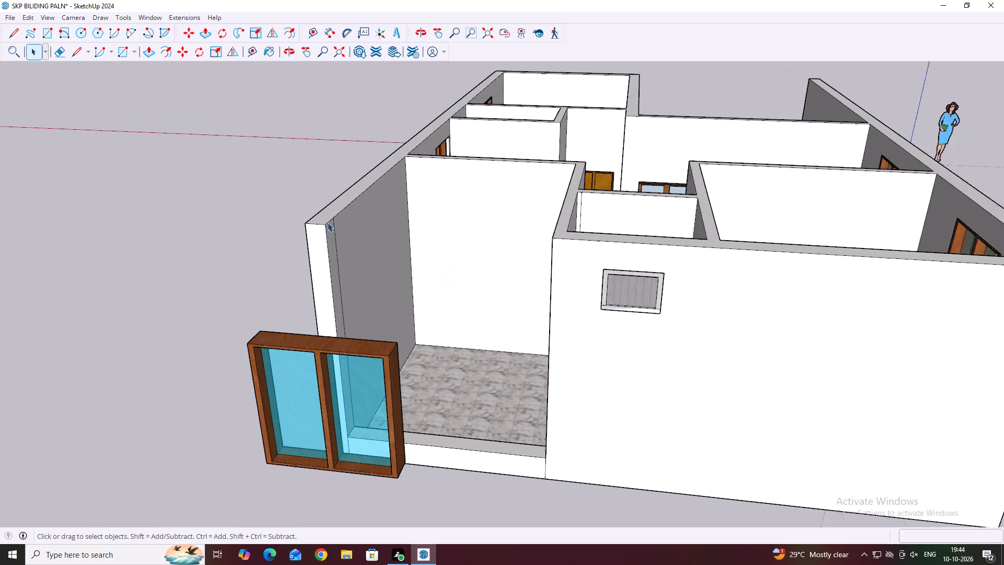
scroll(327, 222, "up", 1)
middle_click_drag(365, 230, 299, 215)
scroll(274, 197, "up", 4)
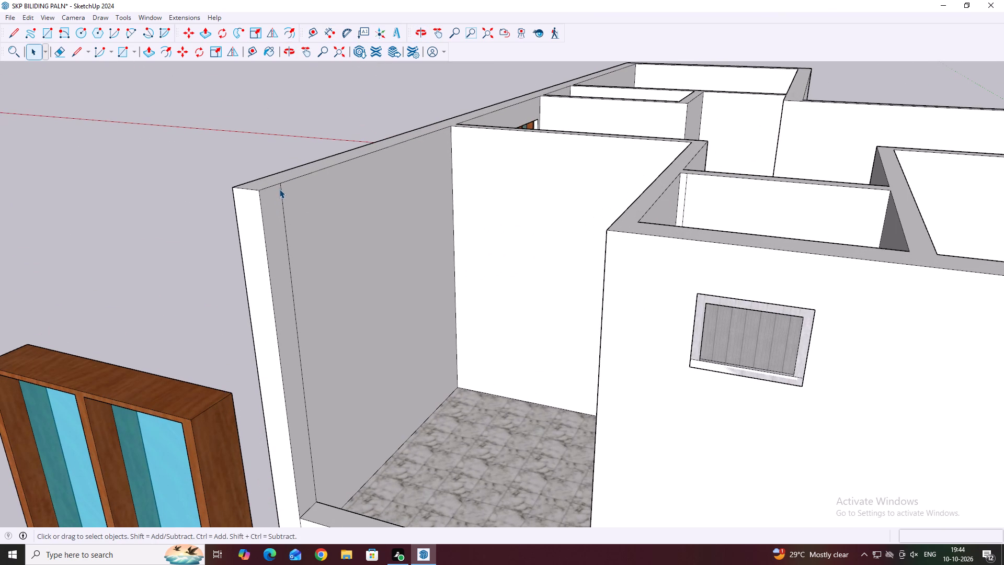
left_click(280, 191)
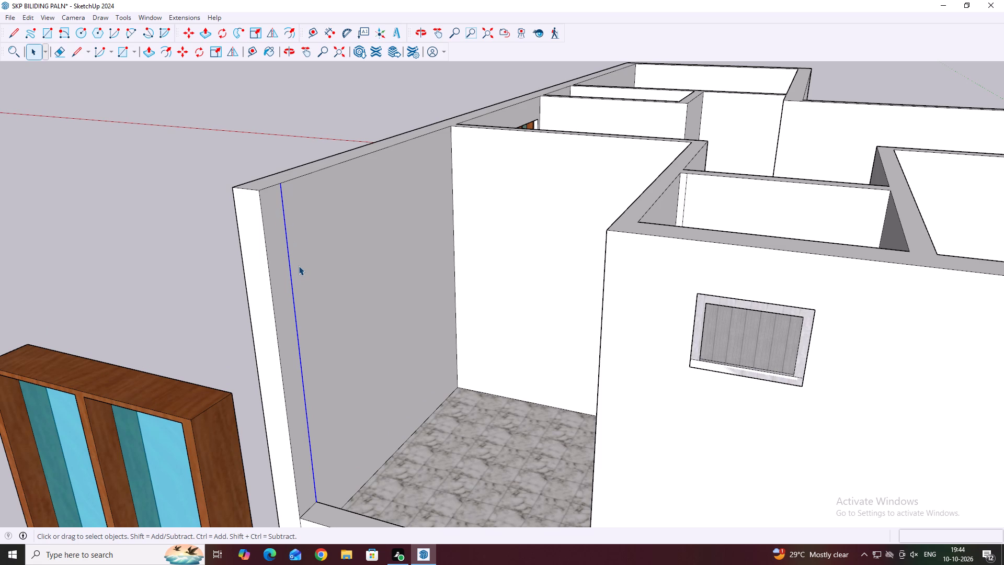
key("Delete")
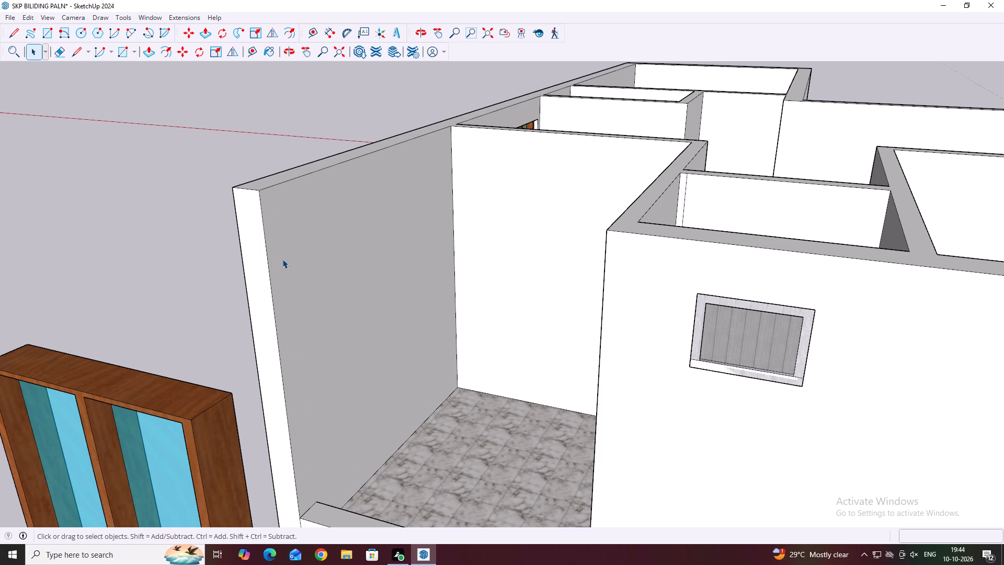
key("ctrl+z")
Outline a lintel profile at the top of the outer wall's open end, 1' down its edge and 9" across to the vertical line.
scroll(254, 216, "up", 1)
key("r")
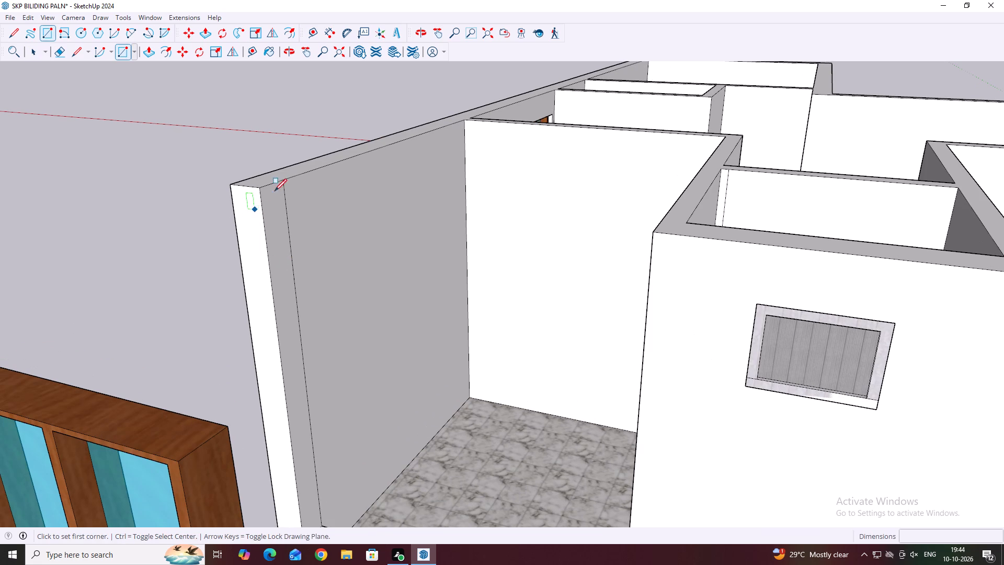
scroll(278, 184, "up", 2)
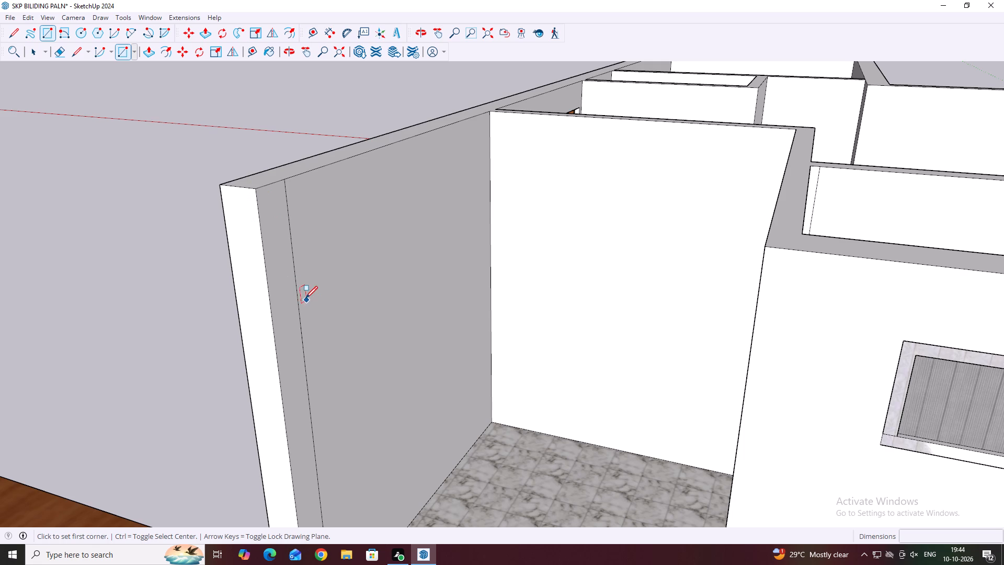
key("Escape")
key("l")
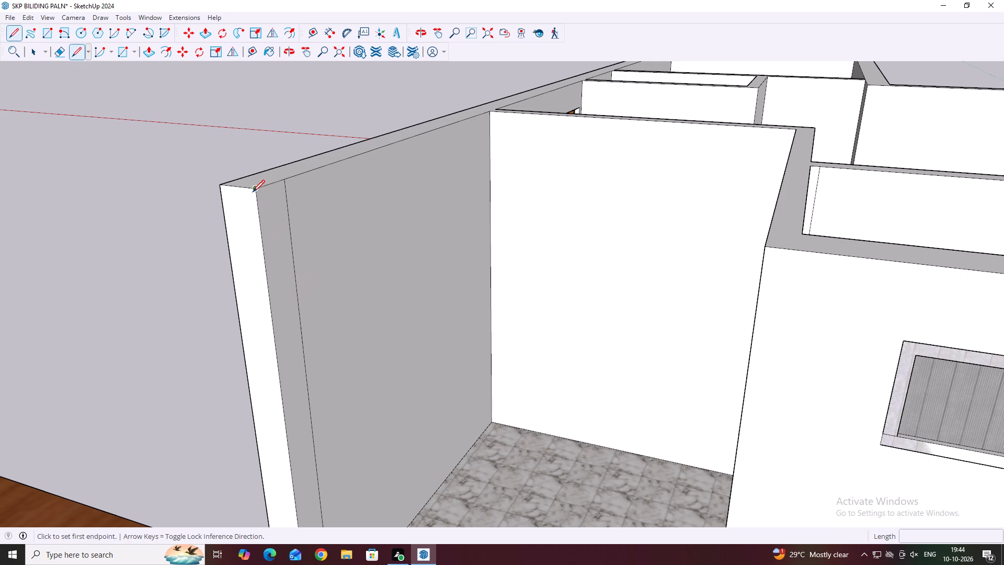
left_click(254, 189)
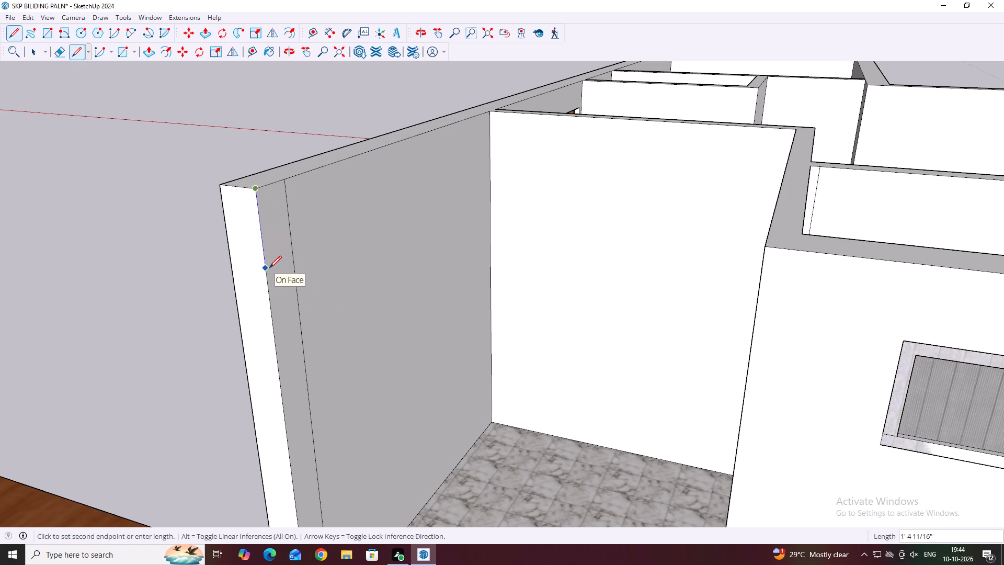
type("1'")
key("Return")
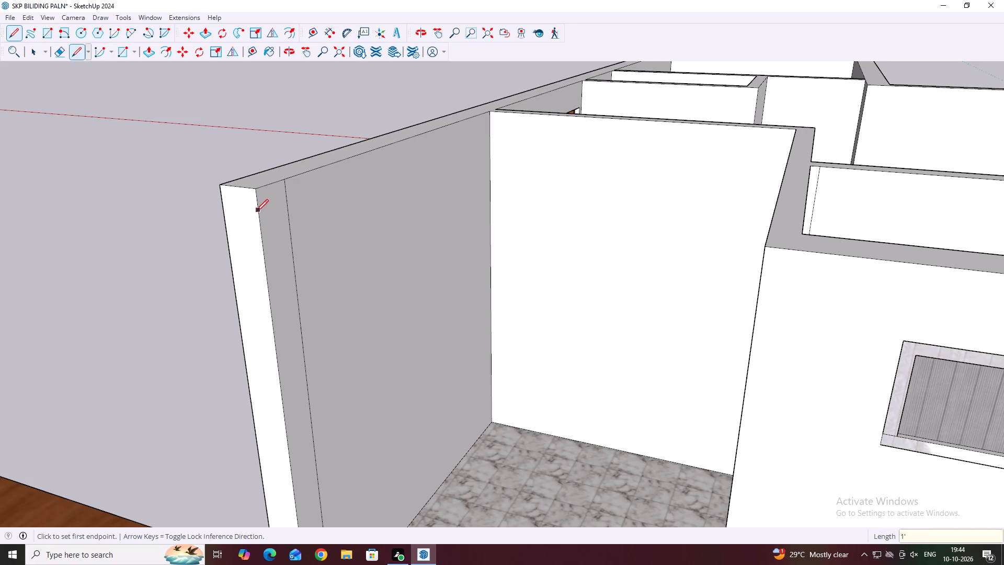
left_click(263, 244)
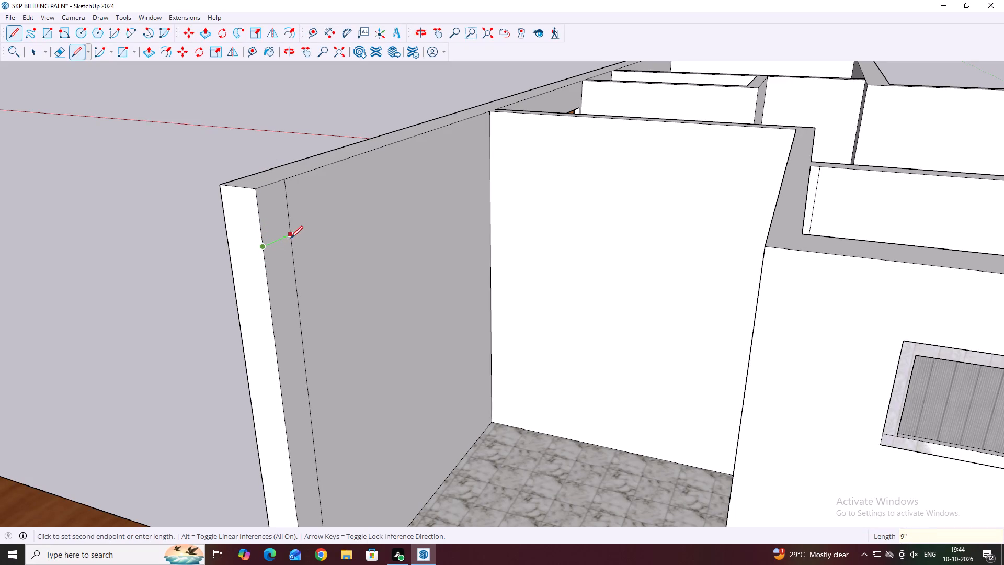
left_click(291, 235)
Push/Pull the small lintel profile 8' across the open end to meet the opposite wall.
key("space")
left_click(278, 221)
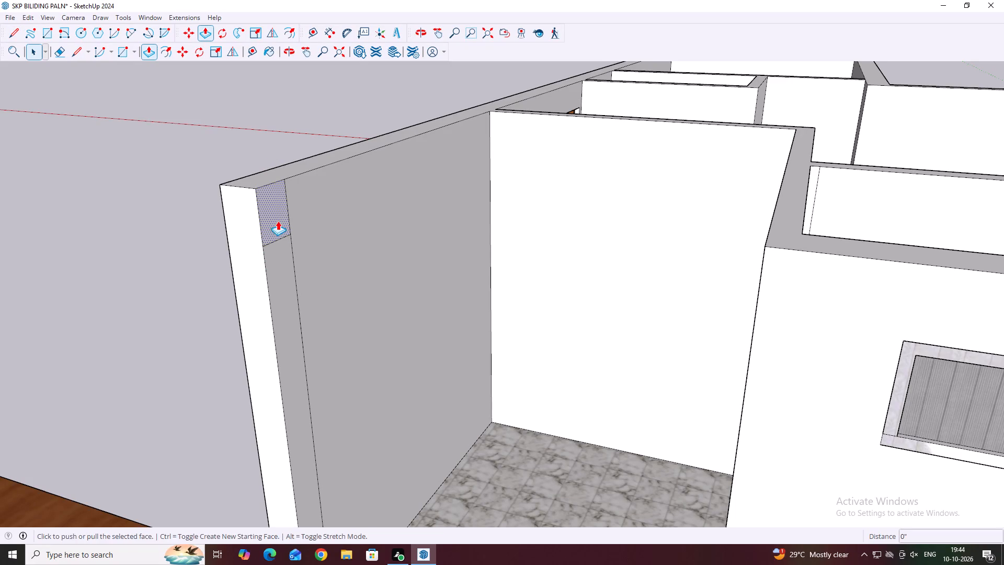
key("p")
left_click(275, 217)
scroll(317, 226, "down", 5)
left_click(579, 253)
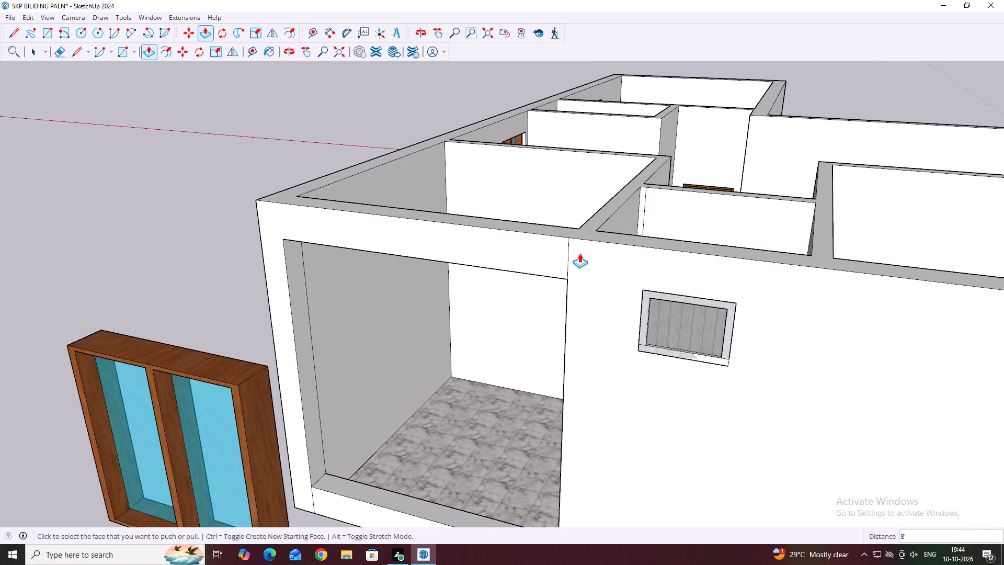
middle_click_drag(472, 277, 552, 284)
key("space")
Move the detached two-pane window by its upper front corner to the opening's upper corner beside the ventilator wall.
scroll(552, 268, "down", 4)
left_click(541, 352)
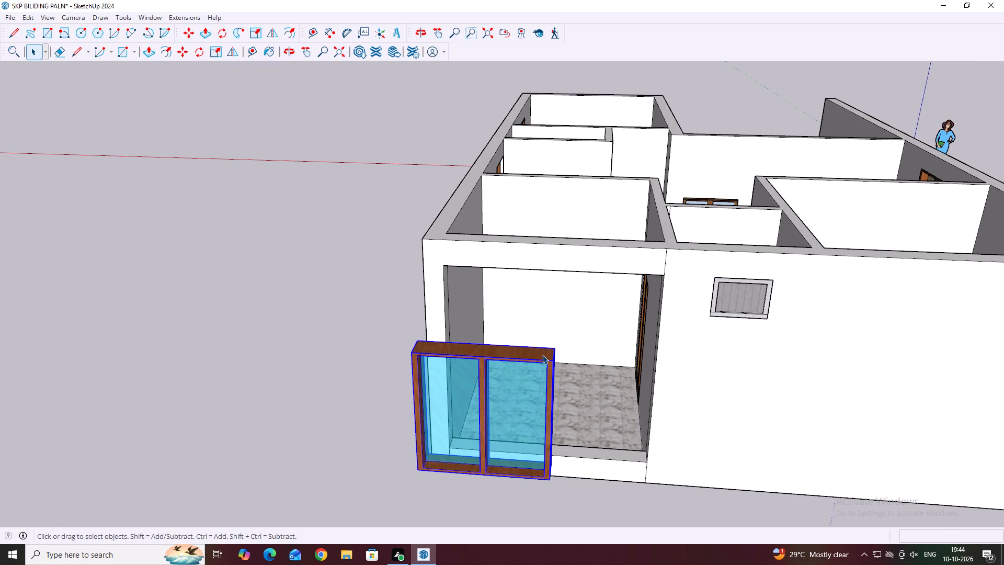
key("m")
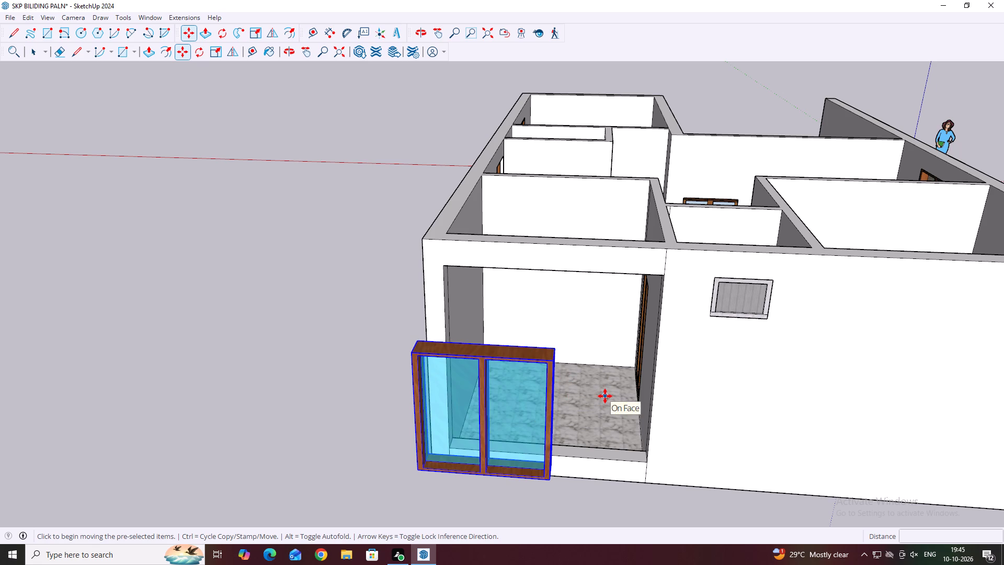
scroll(533, 394, "up", 4)
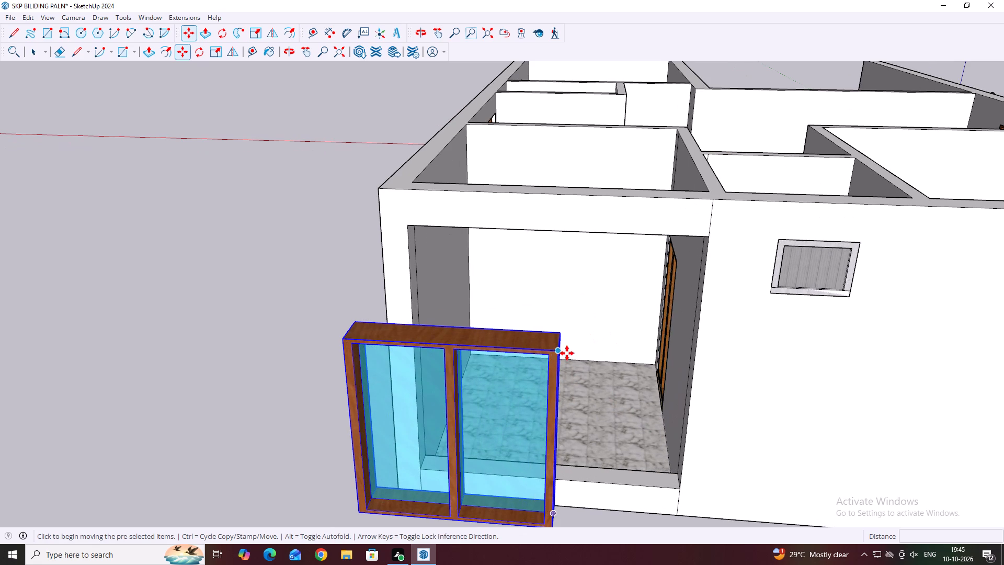
scroll(566, 356, "up", 3)
left_click(544, 340)
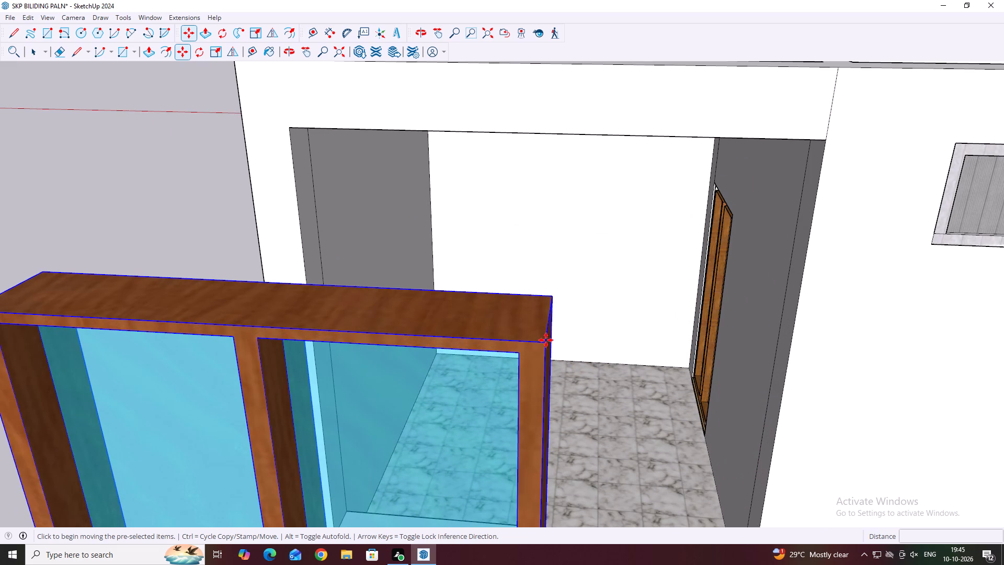
scroll(642, 332, "down", 6)
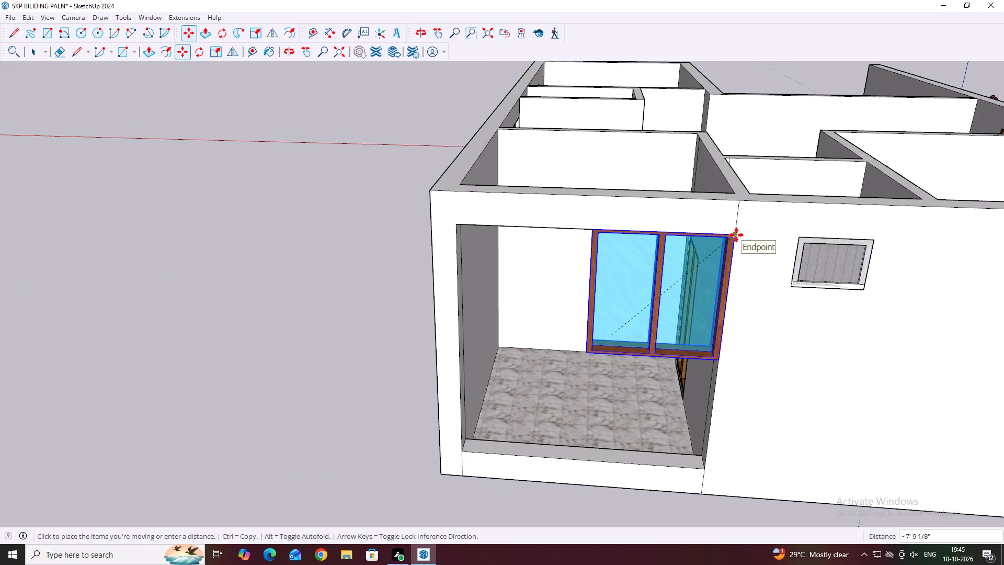
left_click(736, 235)
Shift the window 2' along the lintel's underside so its top midpoint meets the midpoint of the opening.
scroll(637, 271, "down", 6)
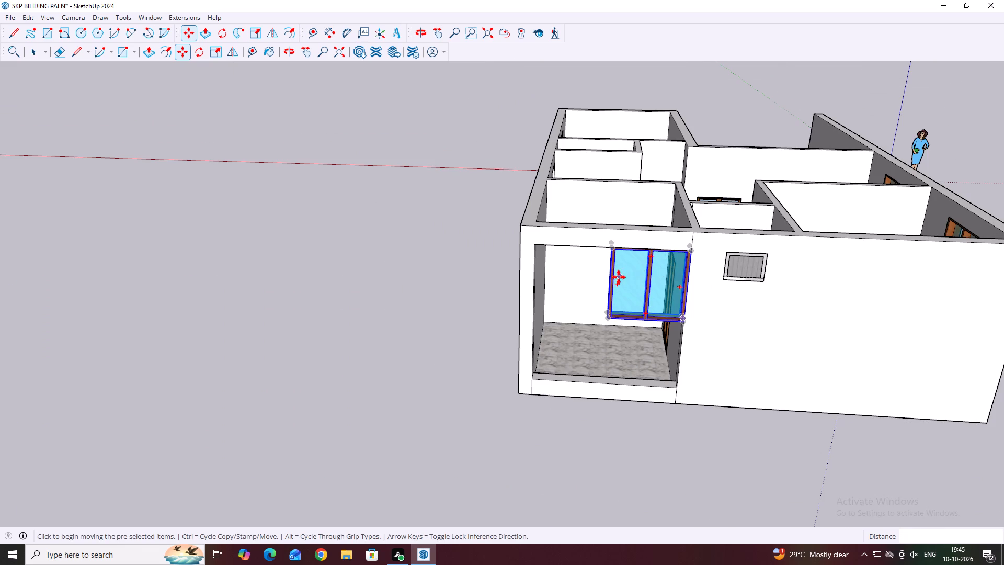
scroll(619, 282, "down", 3)
middle_click_drag(626, 293, 627, 358)
scroll(612, 342, "up", 2)
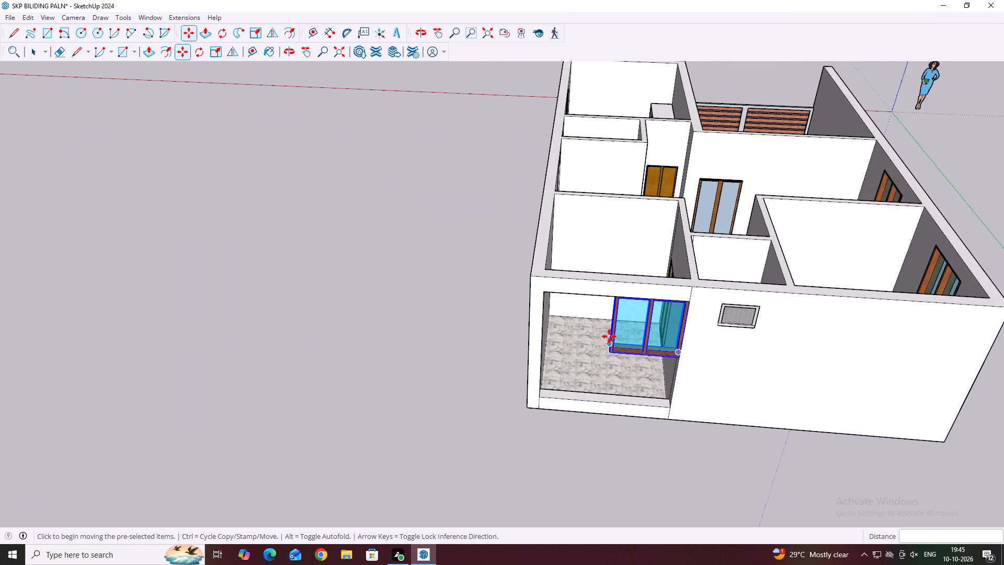
scroll(640, 299, "up", 9)
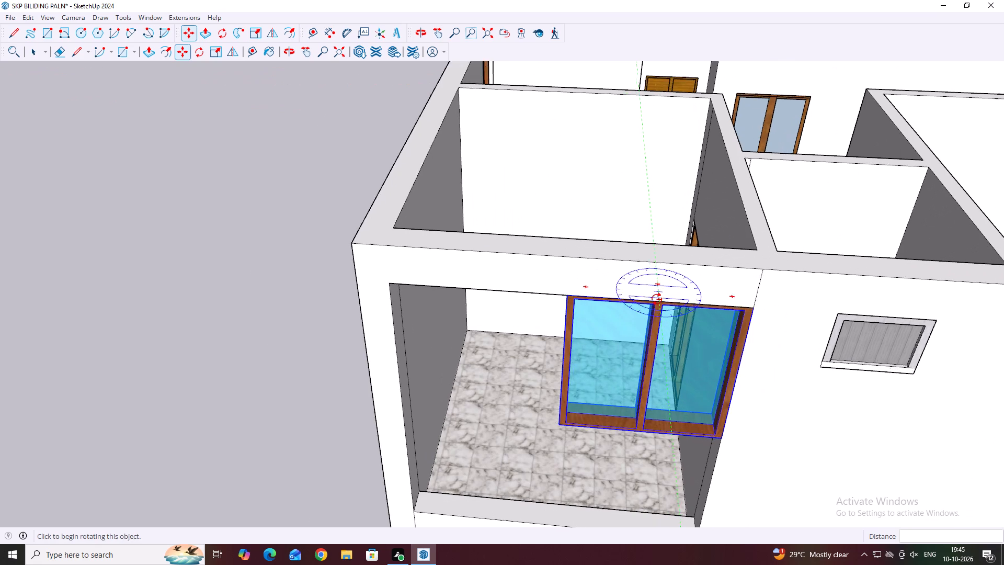
scroll(657, 299, "up", 5)
left_click(661, 303)
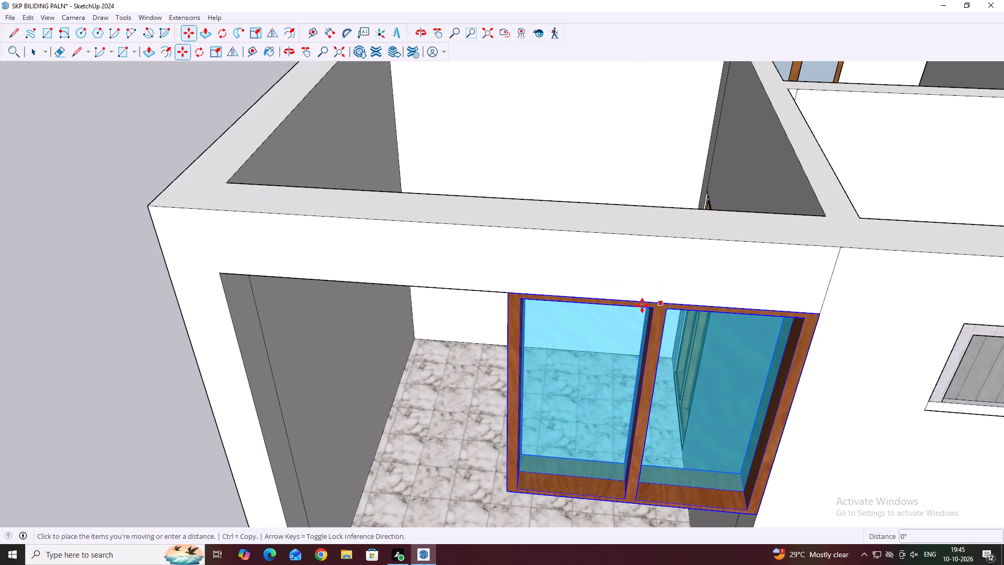
left_click(507, 292)
scroll(533, 293, "down", 7)
key("space")
Examine the window's fit beneath the lintel and the surrounding wall faces from several angles.
middle_click_drag(643, 322, 643, 308)
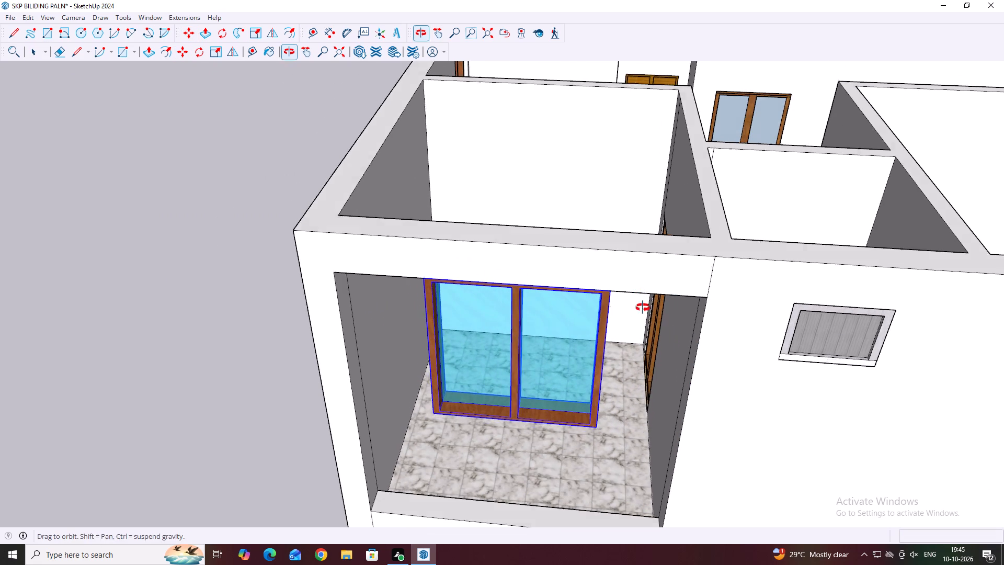
middle_click_drag(643, 308, 649, 286)
scroll(650, 284, "down", 5)
middle_click_drag(624, 391, 627, 412)
scroll(620, 338, "up", 3)
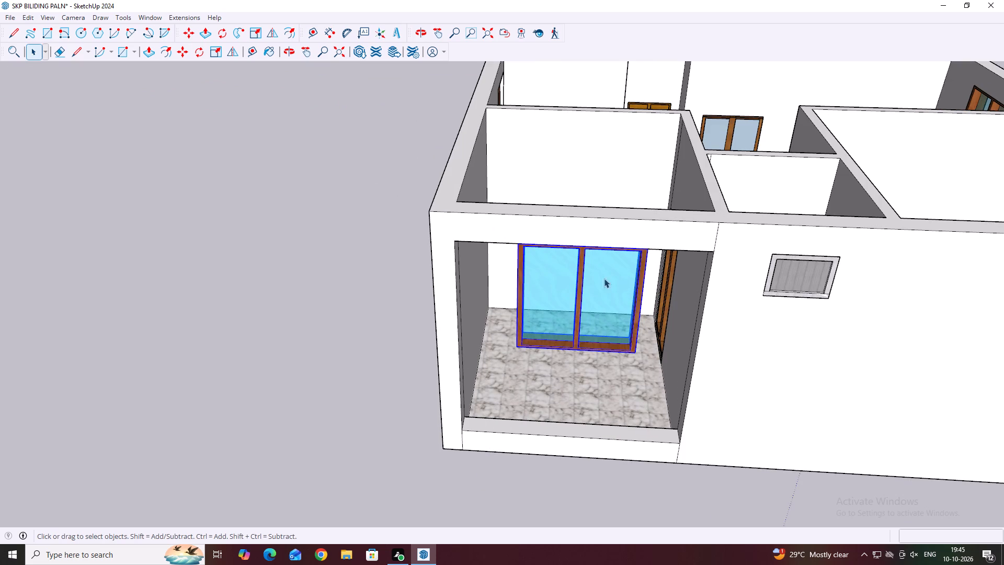
scroll(592, 235, "up", 1)
middle_click_drag(511, 270, 520, 270)
middle_click(652, 241)
scroll(648, 238, "up", 2)
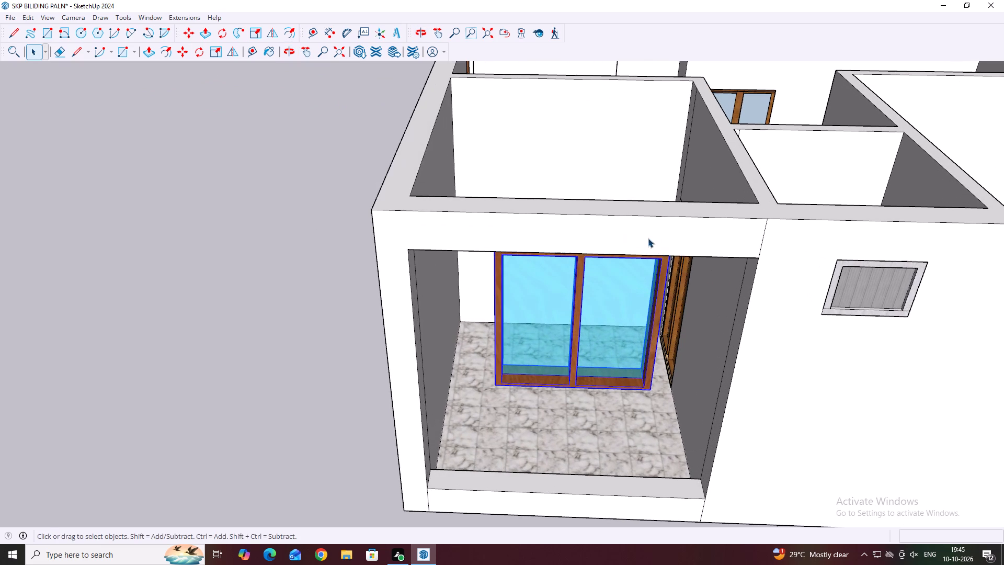
left_click(640, 236)
middle_click_drag(704, 234, 694, 247)
middle_click_drag(703, 243, 636, 289)
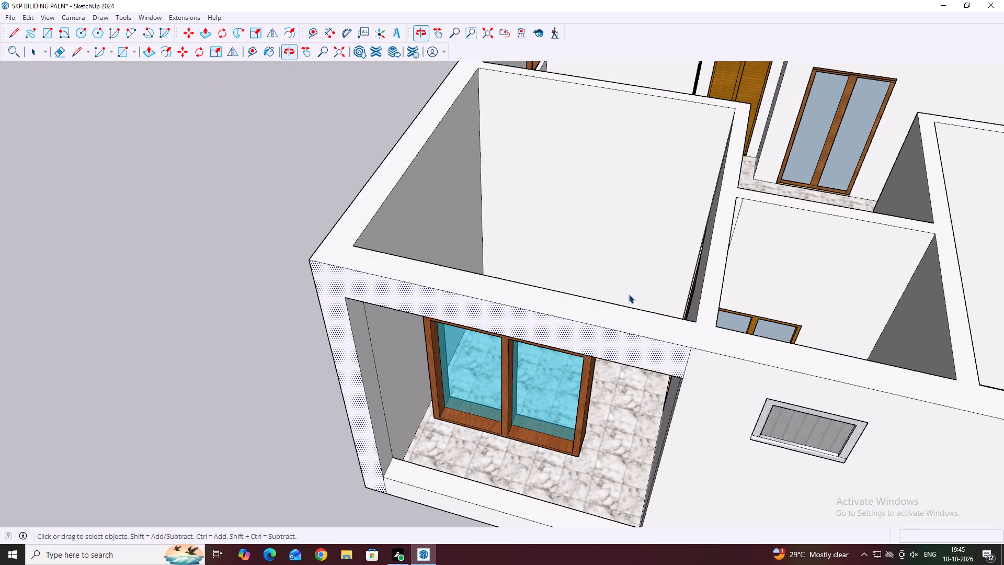
left_click(631, 319)
middle_click_drag(665, 347, 693, 330)
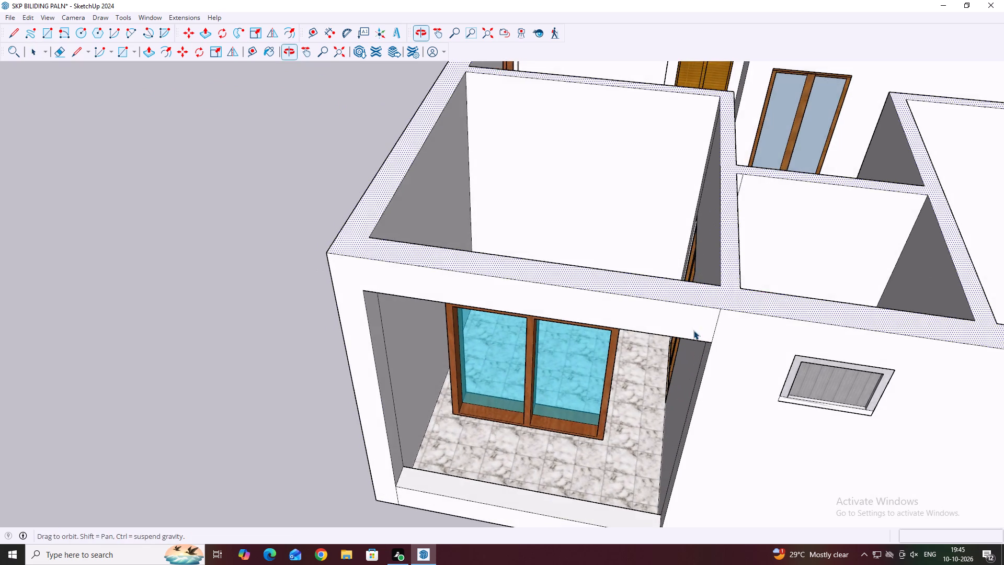
middle_click_drag(647, 369, 679, 299)
scroll(661, 210, "up", 4)
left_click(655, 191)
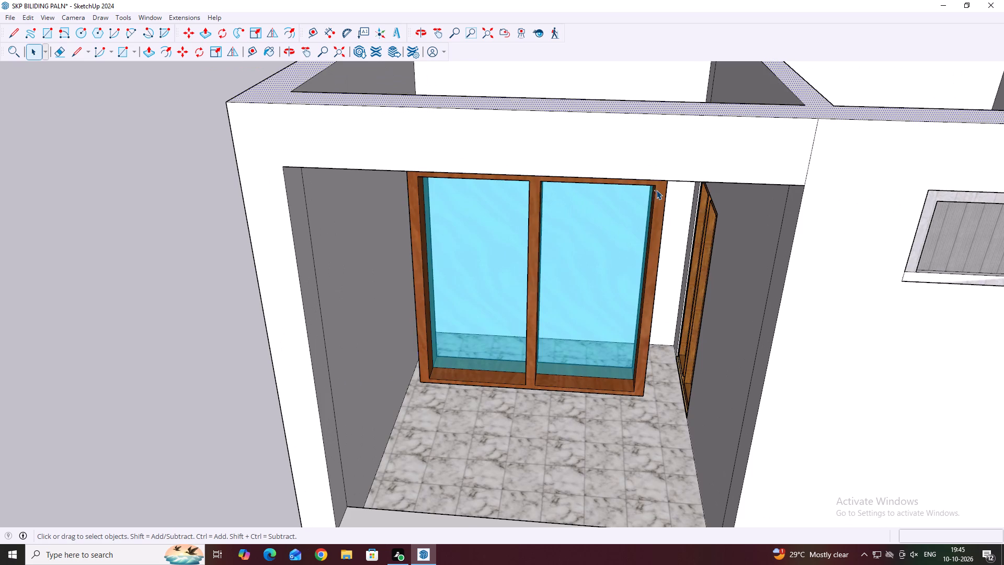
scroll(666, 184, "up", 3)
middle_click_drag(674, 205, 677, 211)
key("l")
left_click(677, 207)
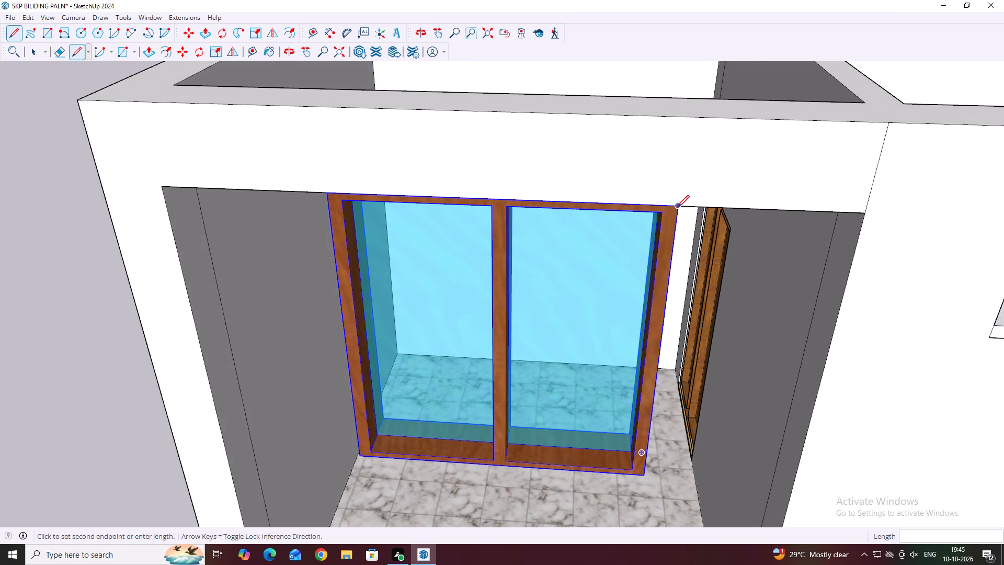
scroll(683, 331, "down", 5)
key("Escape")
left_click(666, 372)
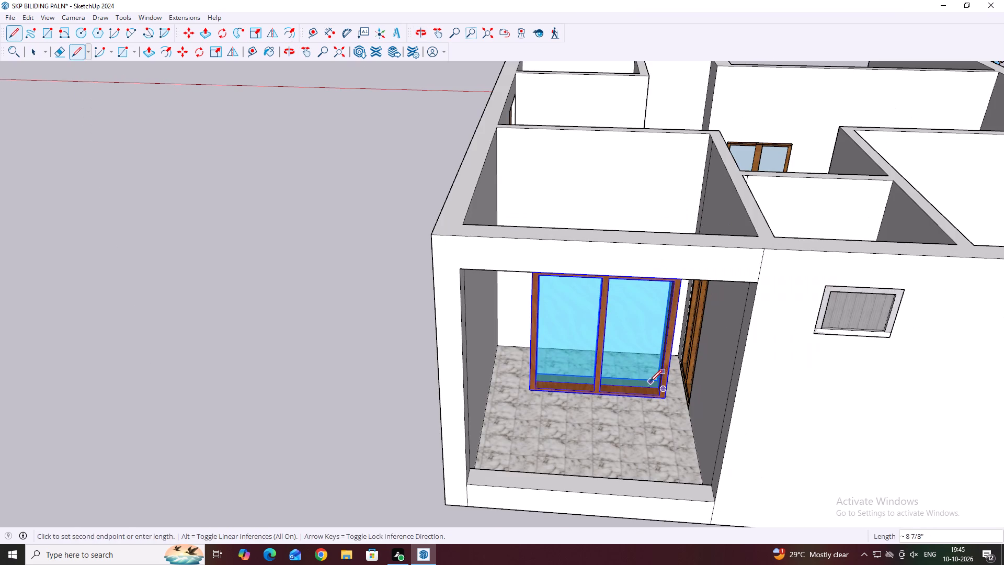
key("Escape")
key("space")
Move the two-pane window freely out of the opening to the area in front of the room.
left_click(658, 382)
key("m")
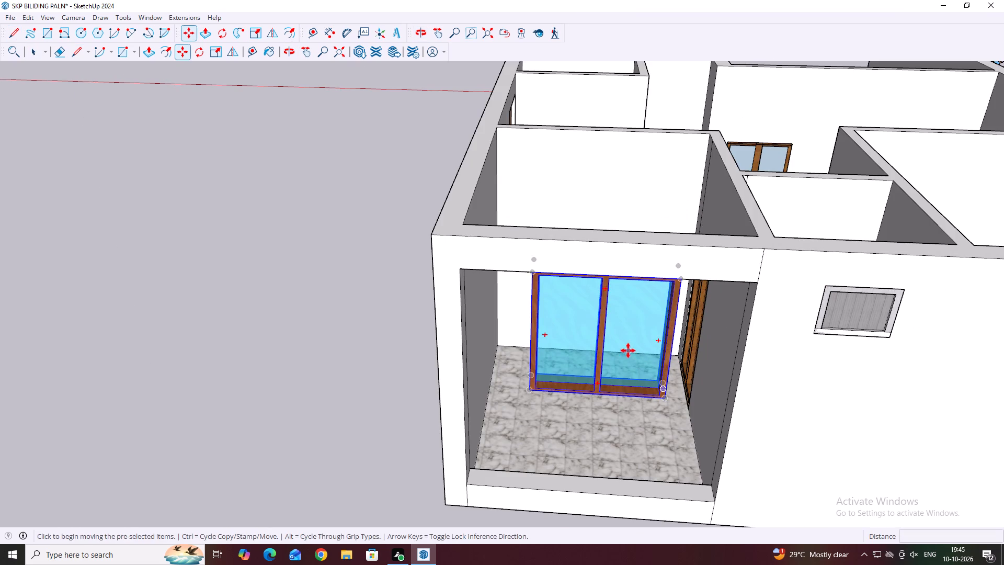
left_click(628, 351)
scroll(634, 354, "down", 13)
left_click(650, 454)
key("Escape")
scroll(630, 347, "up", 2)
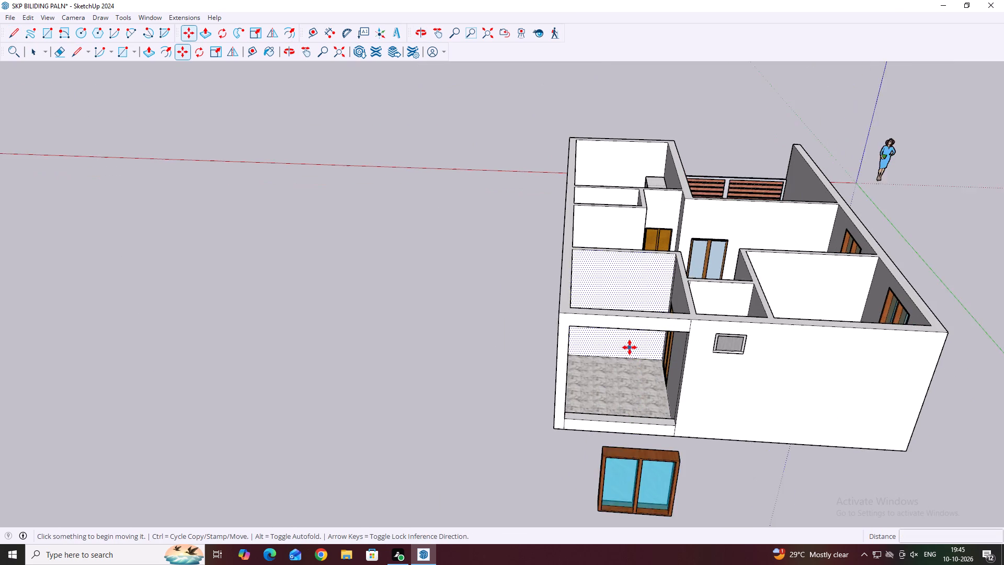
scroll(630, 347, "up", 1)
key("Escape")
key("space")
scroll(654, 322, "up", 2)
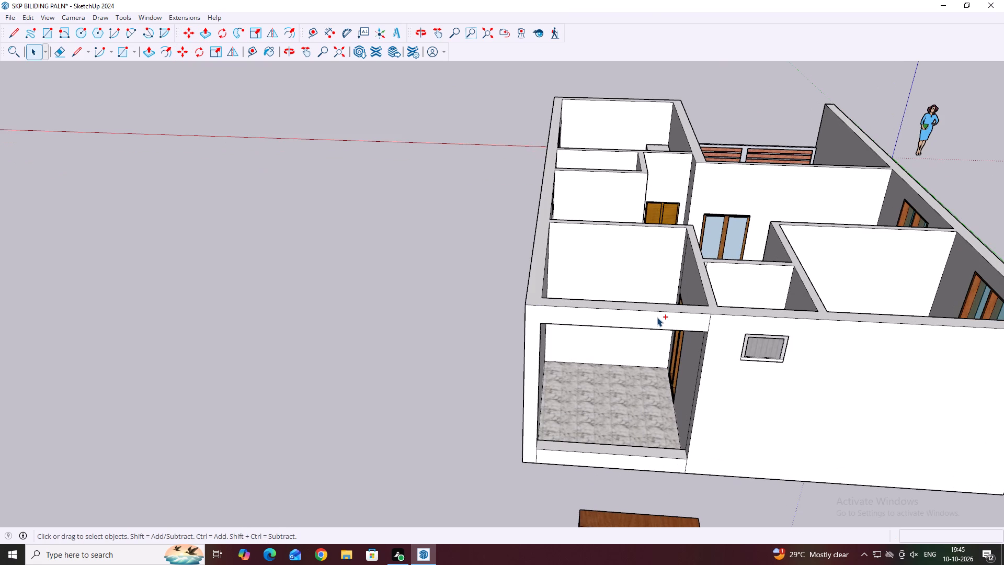
Undo the recent window moves and the lintel extrusion across the rear corner room's open end.
key("ctrl+z")
key("ctrl+z")
key("ctrl+z")
key("ctrl+z")
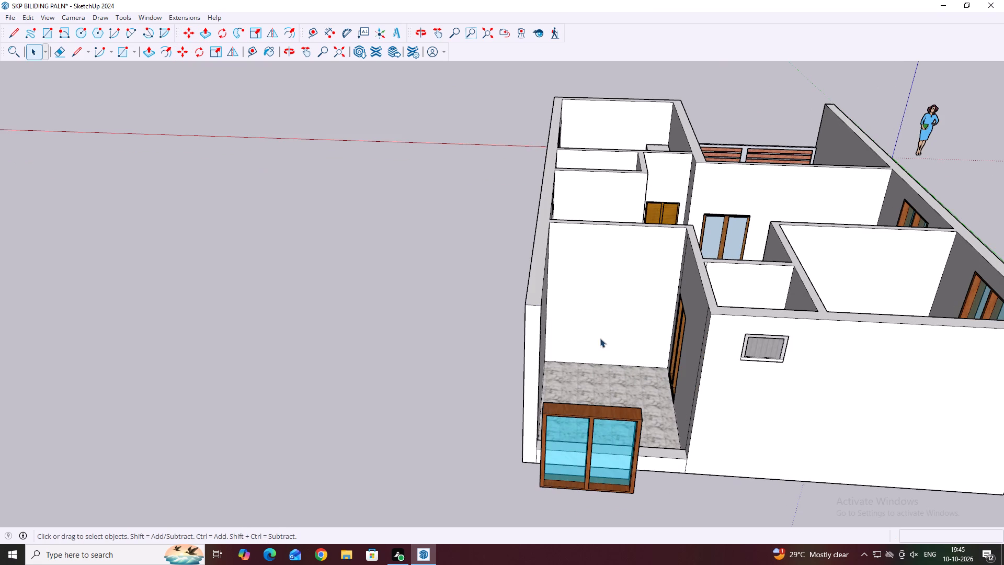
Draw a line across the low sill's top face, from its outer edge's midpoint to the inner edge.
middle_click_drag(596, 347, 585, 365)
scroll(591, 385, "down", 3)
middle_click_drag(607, 379, 611, 451)
scroll(609, 386, "down", 1)
scroll(603, 450, "up", 5)
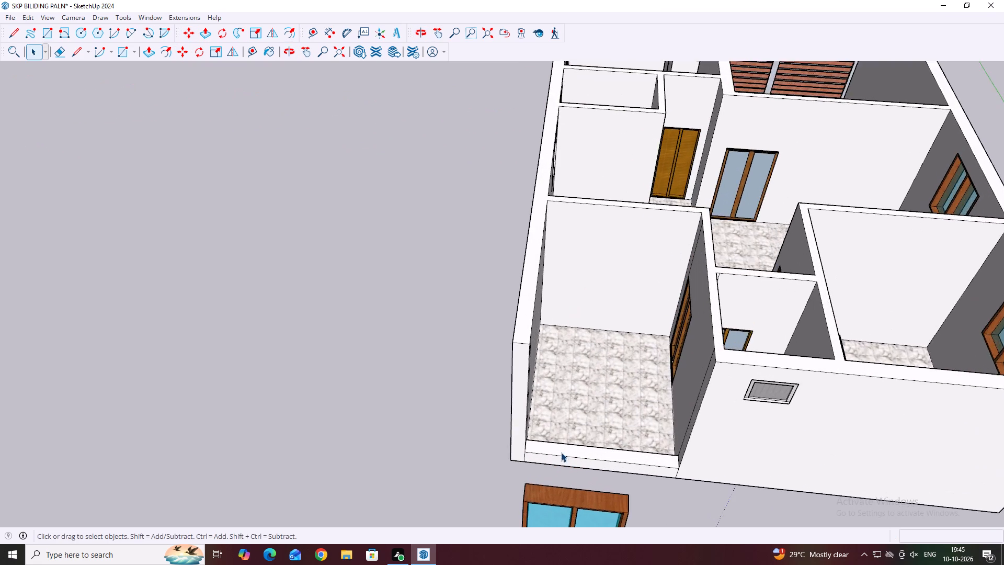
scroll(573, 468, "up", 2)
key("l")
scroll(592, 466, "up", 1)
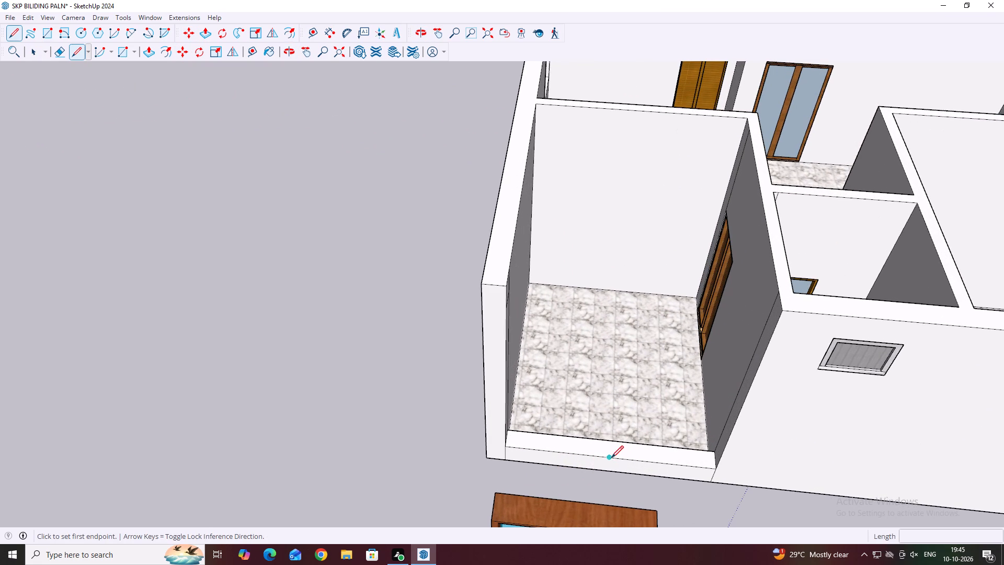
left_click(608, 456)
left_click(614, 439)
key("Escape")
key("space")
scroll(607, 448, "up", 2)
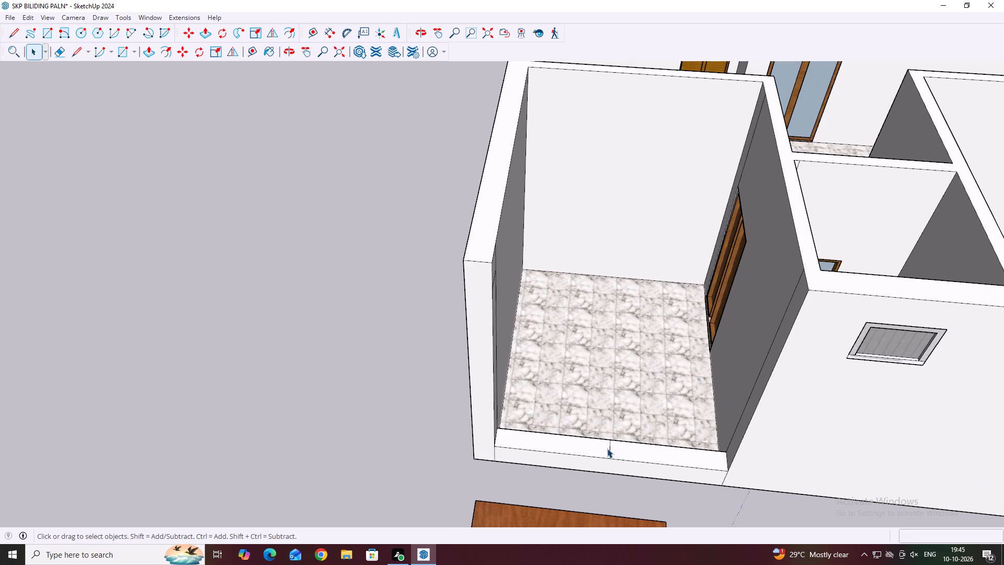
Copy the sill's centre line 2' to each side along the sill.
left_click(611, 448)
key("m")
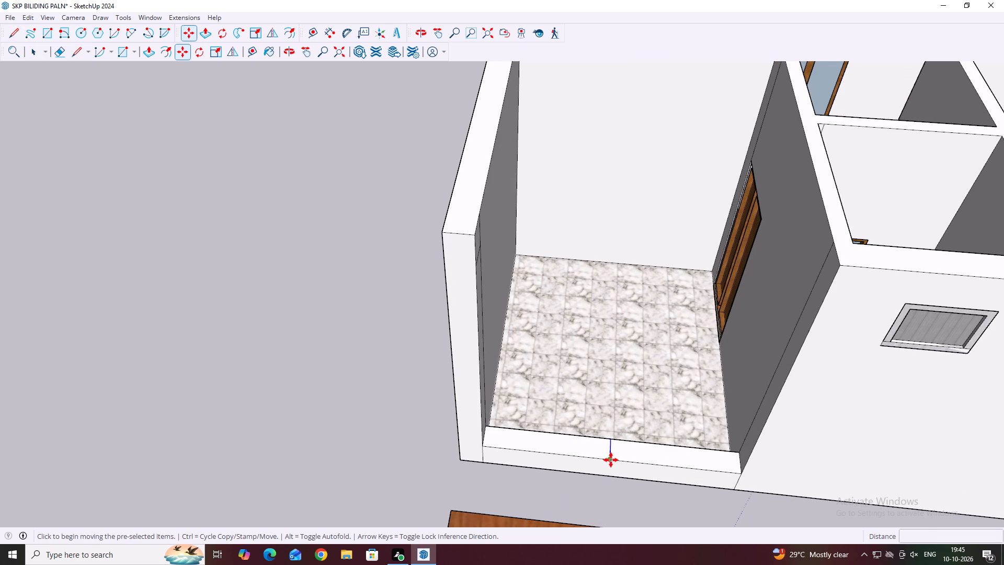
left_click(610, 459)
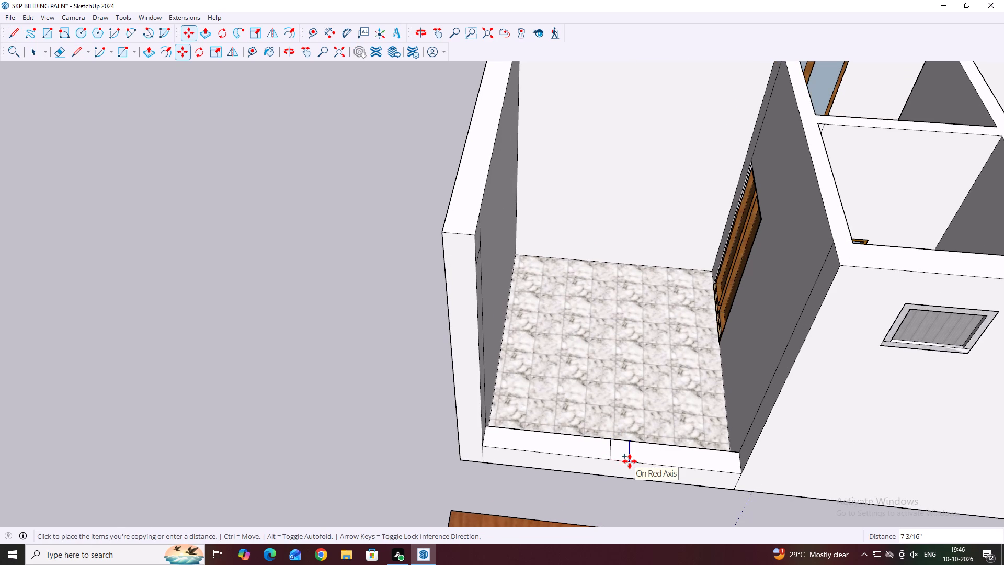
type("2'")
key("Return")
key("space")
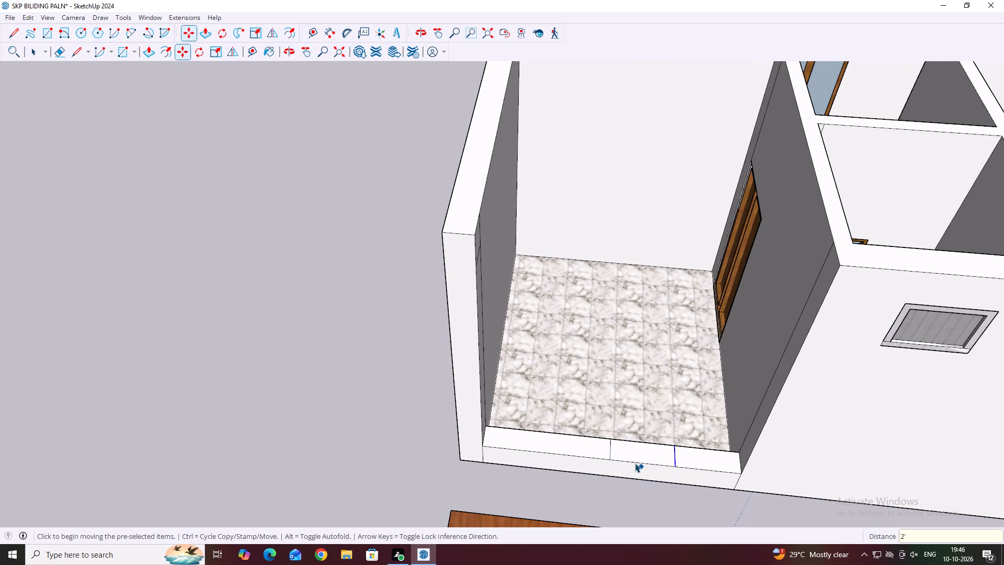
scroll(621, 457, "up", 3)
left_click(608, 456)
key("m")
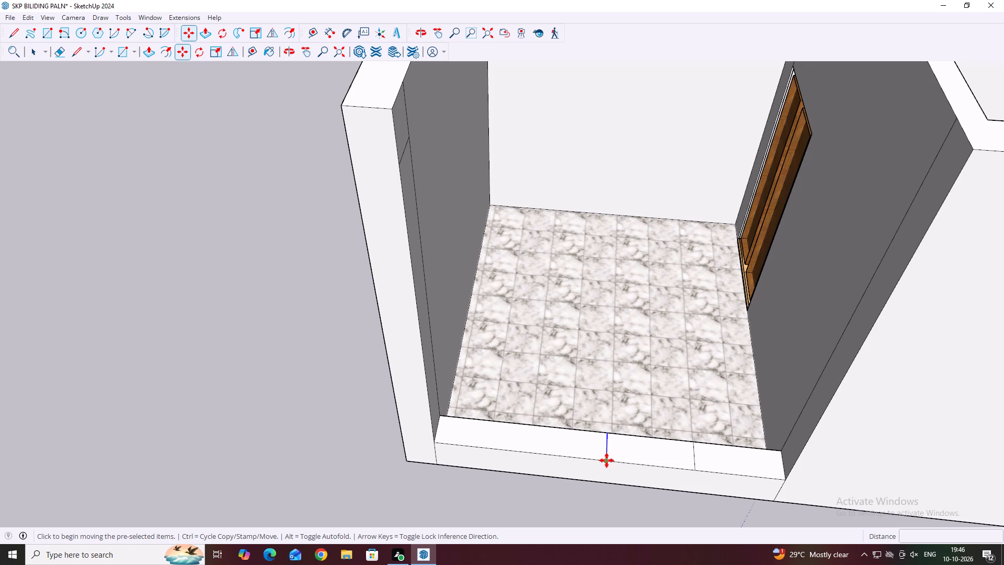
left_click(607, 460)
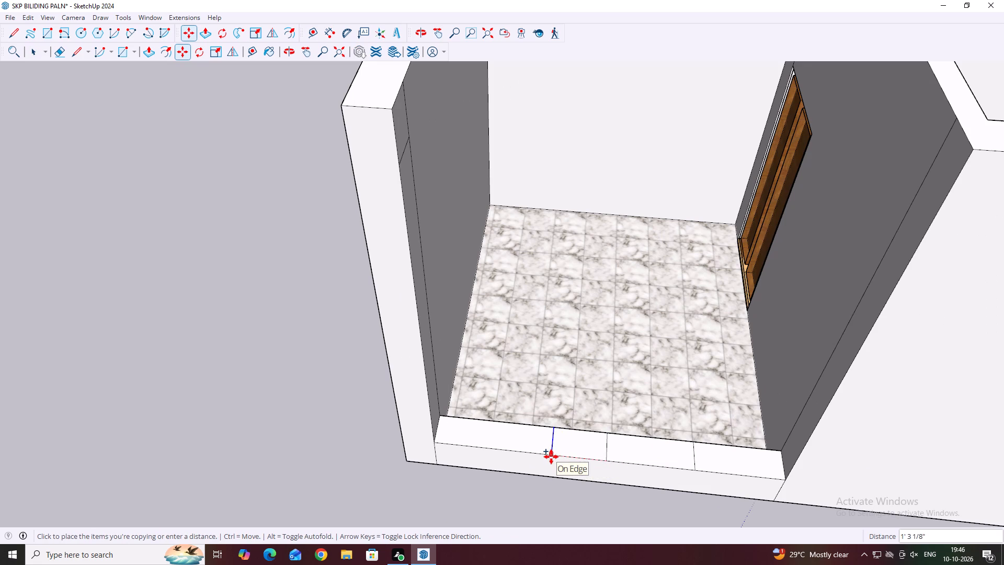
type("2'")
key("Return")
key("space")
Delete the original centre line between the two copies on the sill.
scroll(601, 432, "up", 2)
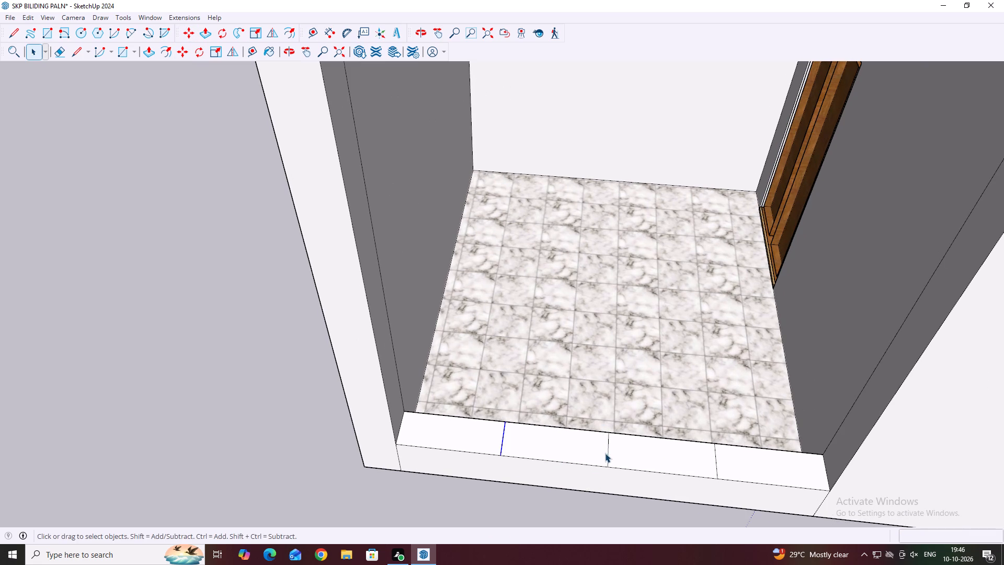
left_click(606, 453)
left_click(613, 463)
left_click(606, 459)
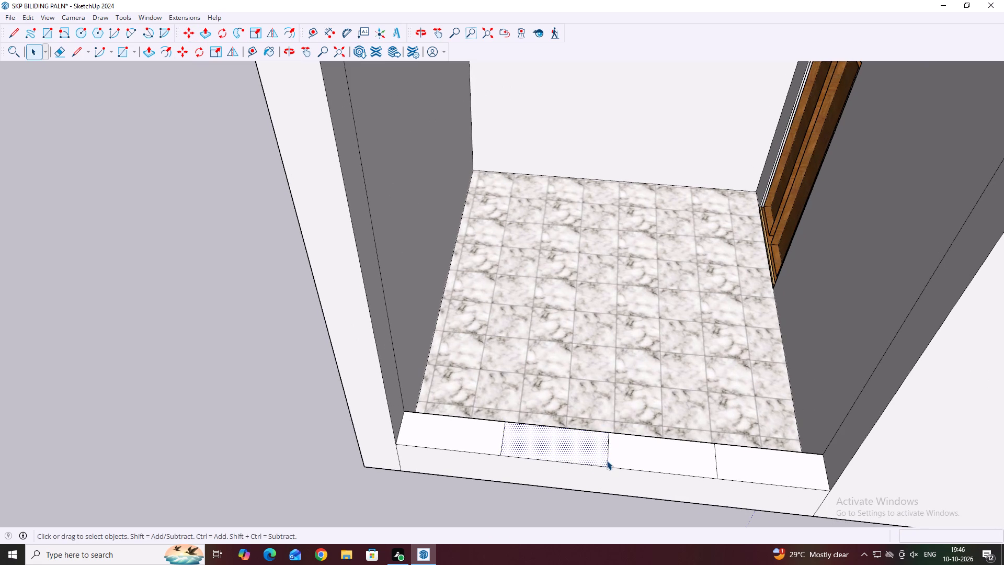
left_click(607, 460)
key("Delete")
Push/Pull the sill section beside the outer corner wall up 8' and then another 1' to the wall top.
scroll(608, 459, "down", 6)
middle_click_drag(576, 359, 466, 336)
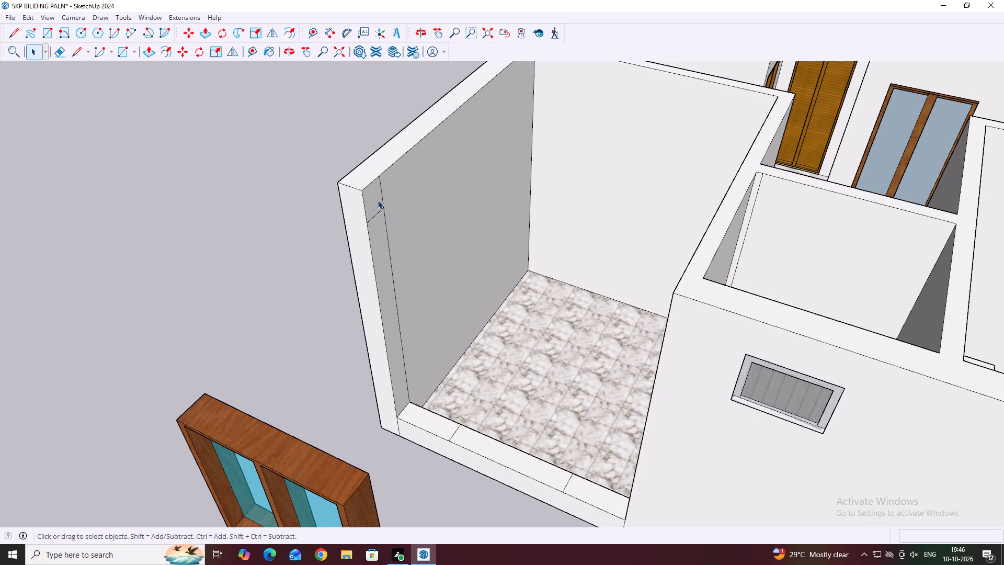
left_click(376, 196)
middle_click_drag(437, 226, 495, 239)
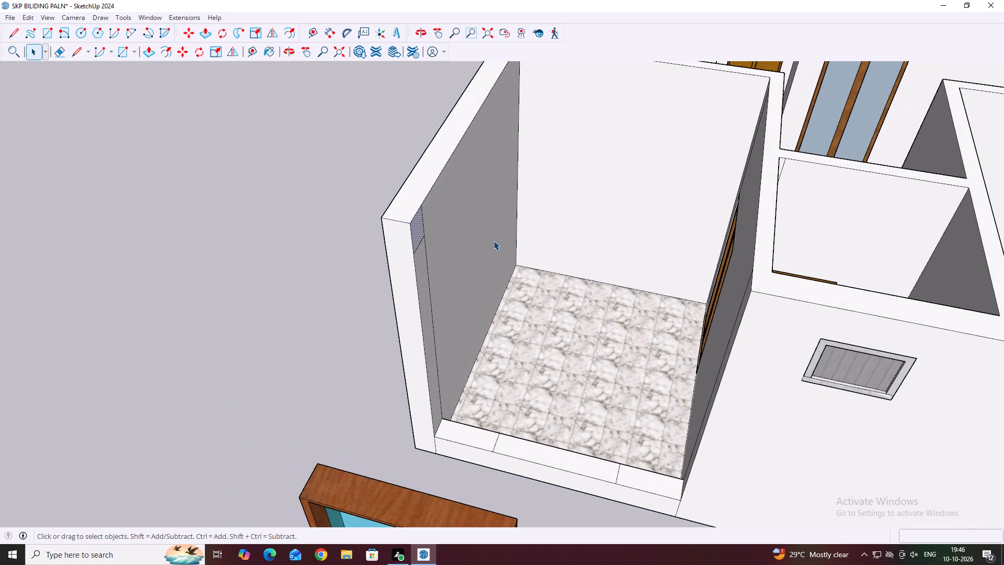
middle_click_drag(542, 345, 579, 340)
key("Escape")
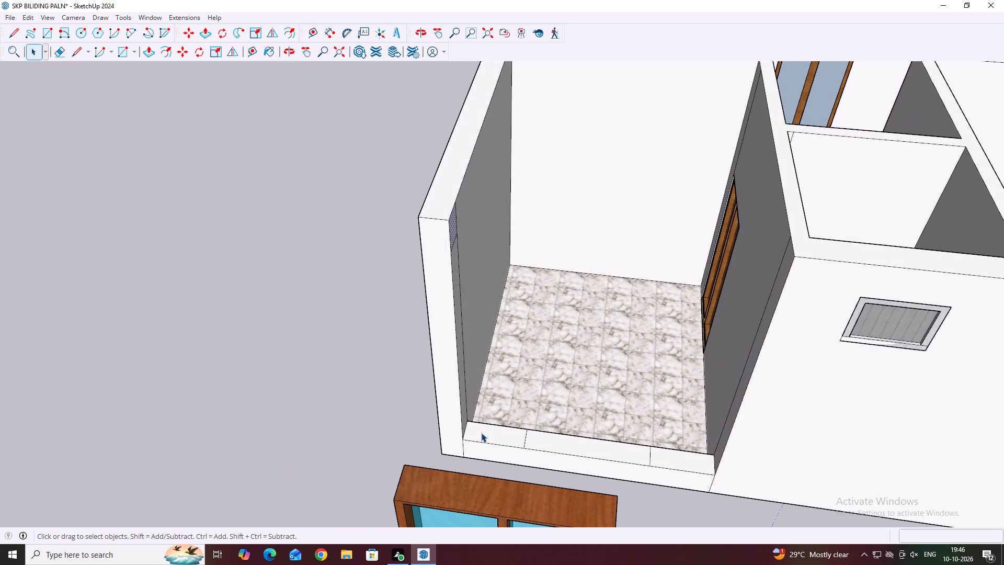
left_click(481, 433)
key("p")
left_click(481, 430)
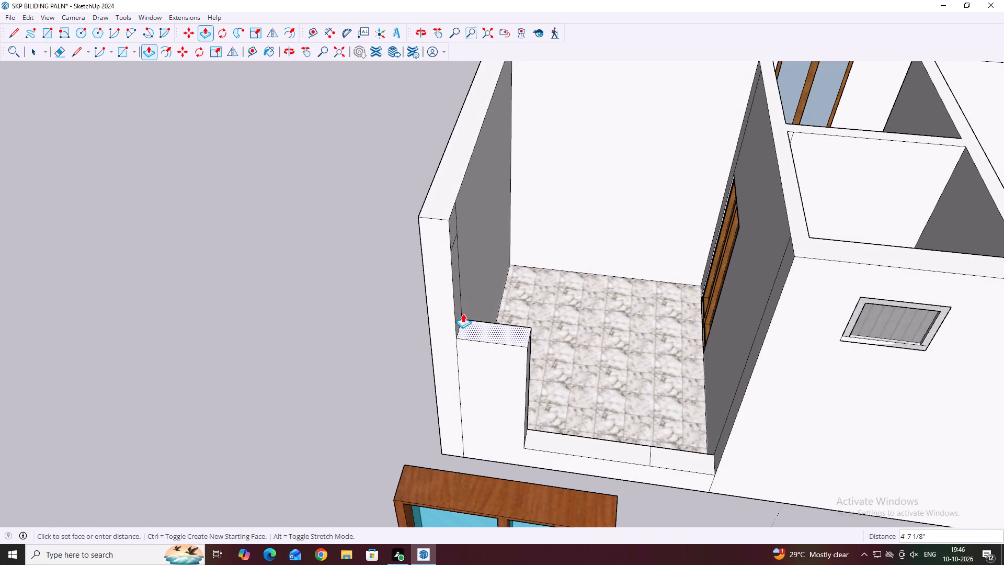
left_click(447, 216)
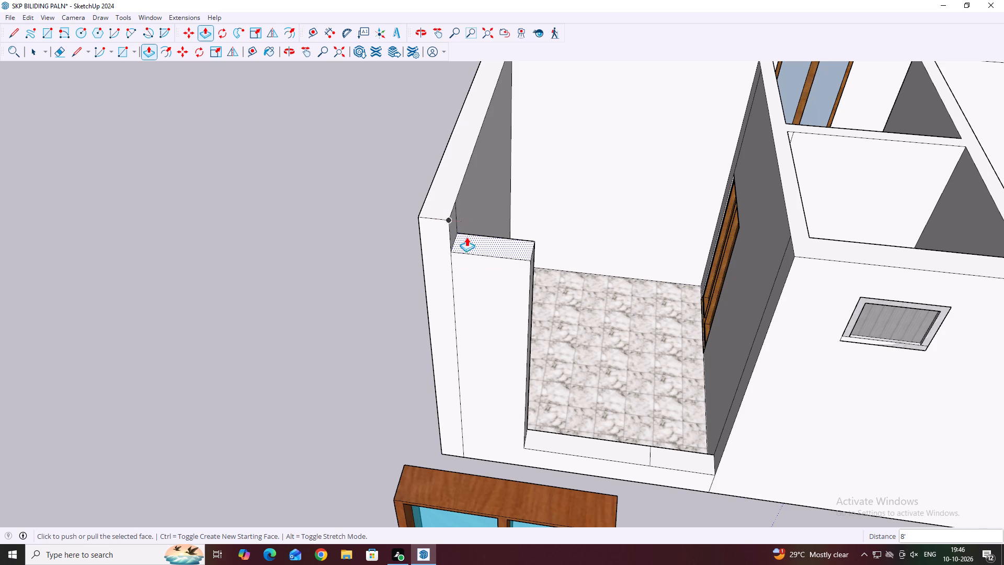
left_click(471, 241)
left_click(449, 212)
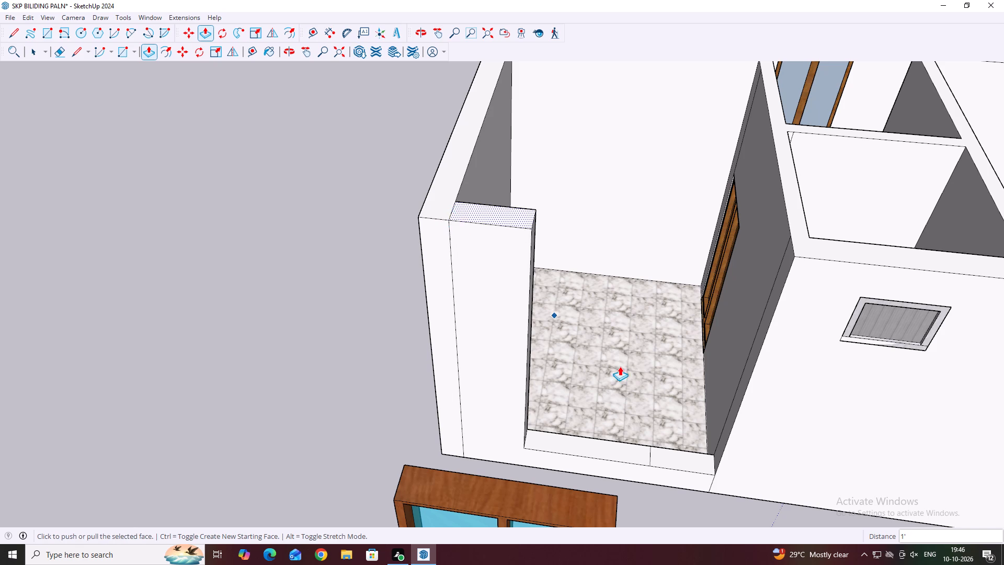
Push/Pull the sill section beside the ventilator wall up to the top of the wall.
scroll(645, 377, "down", 2)
scroll(670, 438, "up", 4)
middle_click_drag(671, 435, 688, 448)
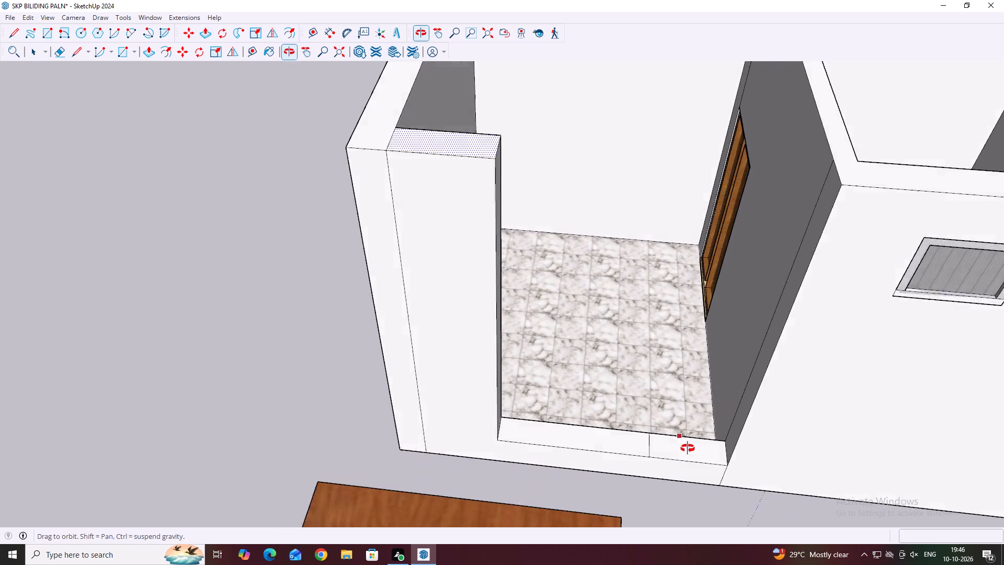
middle_click_drag(688, 448, 690, 455)
scroll(690, 454, "down", 1)
scroll(689, 447, "up", 3)
middle_click(689, 447)
key("Escape")
left_click(680, 448)
scroll(772, 374, "down", 5)
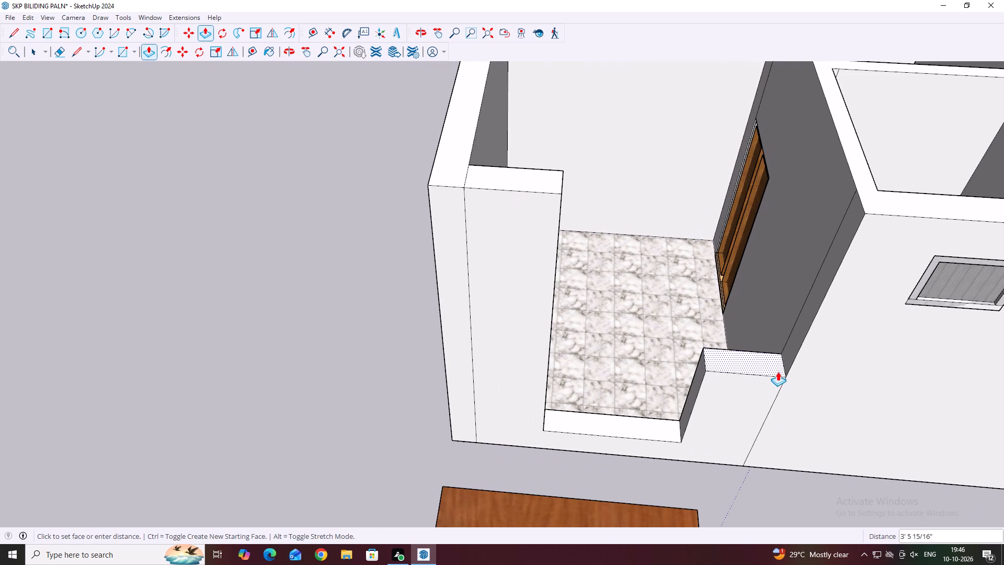
left_click(870, 206)
key("space")
Move the two-pane window by its upper inner corner to the outer-corner pier's top inner corner, between the piers.
scroll(697, 256, "down", 12)
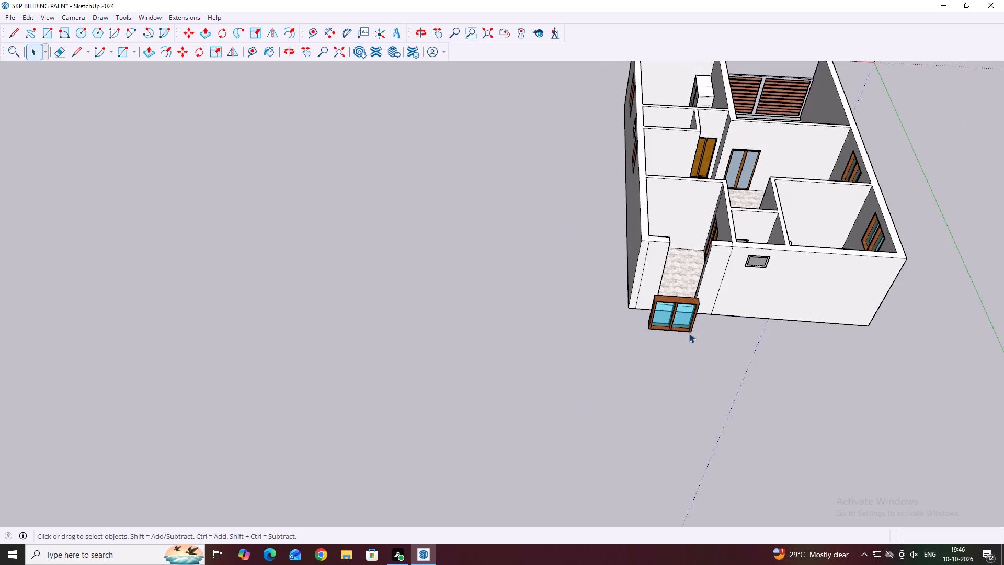
middle_click_drag(668, 313, 658, 347)
scroll(659, 341, "up", 4)
left_click(667, 331)
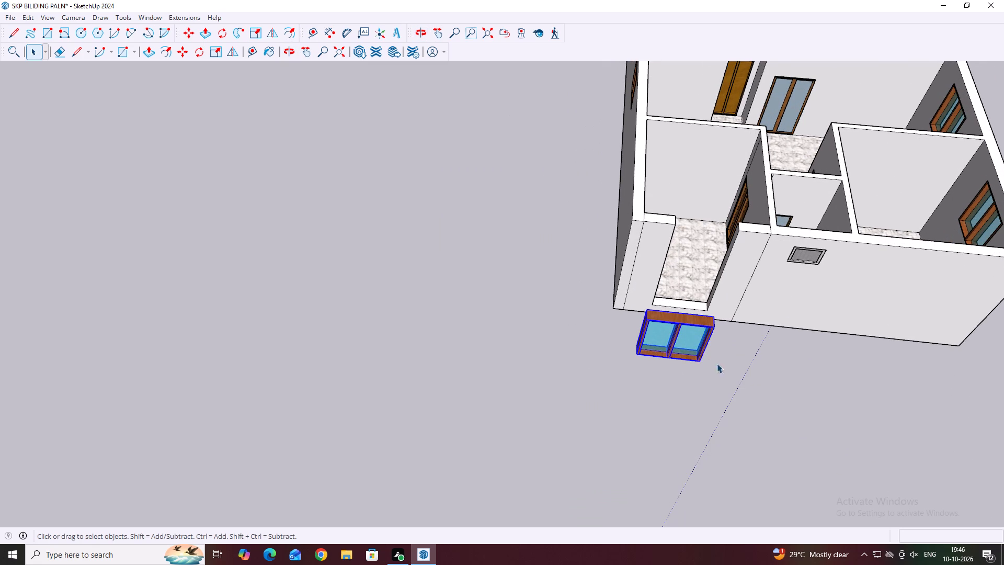
middle_click_drag(714, 363, 707, 363)
key("m")
scroll(629, 312, "up", 6)
left_click(649, 307)
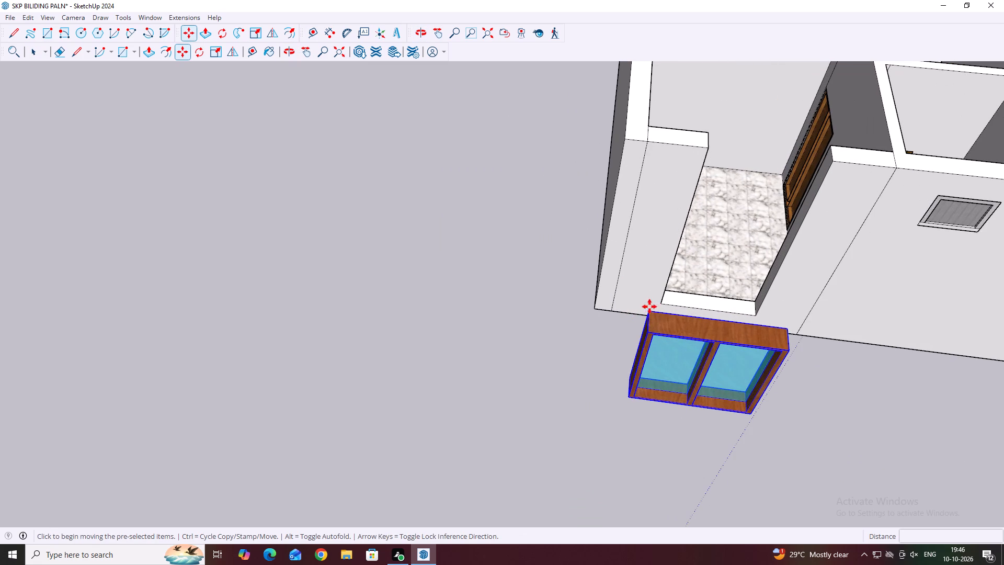
middle_click_drag(701, 178, 564, 265)
scroll(711, 322, "up", 1)
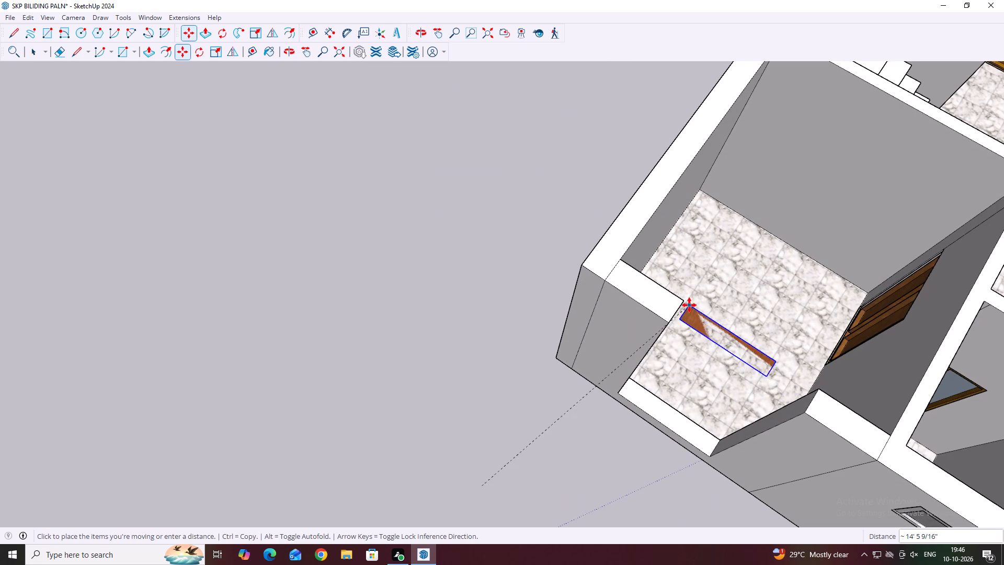
left_click(682, 302)
Lower the window about 3' along the pier edge so it sits on the sill.
middle_click_drag(700, 370, 734, 316)
scroll(655, 323, "up", 4)
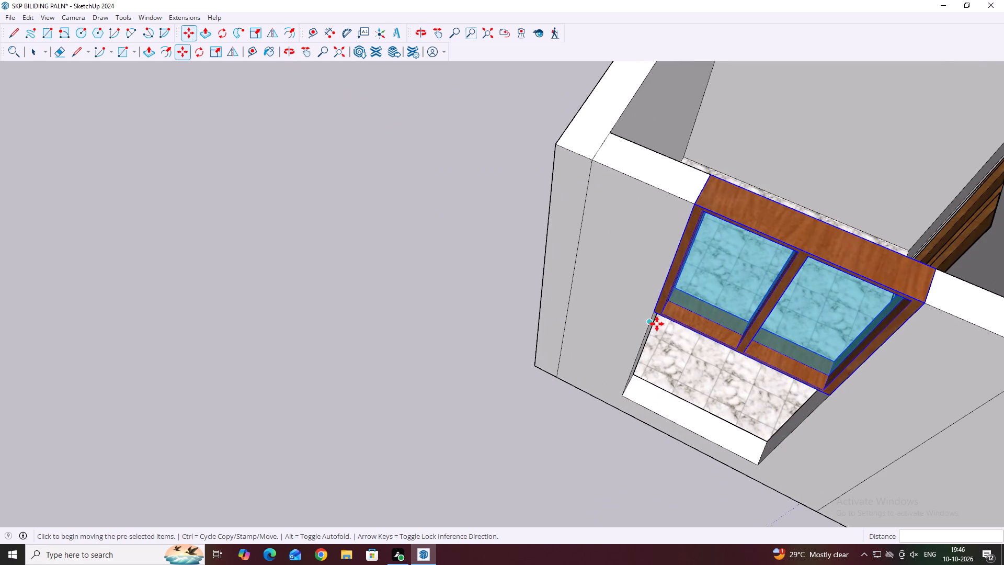
middle_click_drag(657, 325, 682, 308)
key("Escape")
scroll(657, 285, "down", 3)
scroll(659, 309, "up", 1)
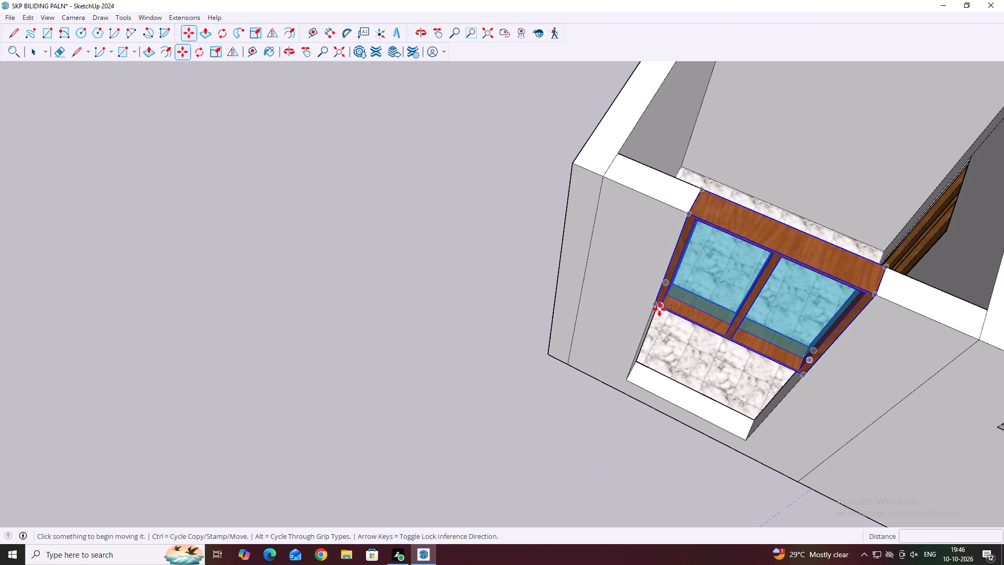
left_click(659, 309)
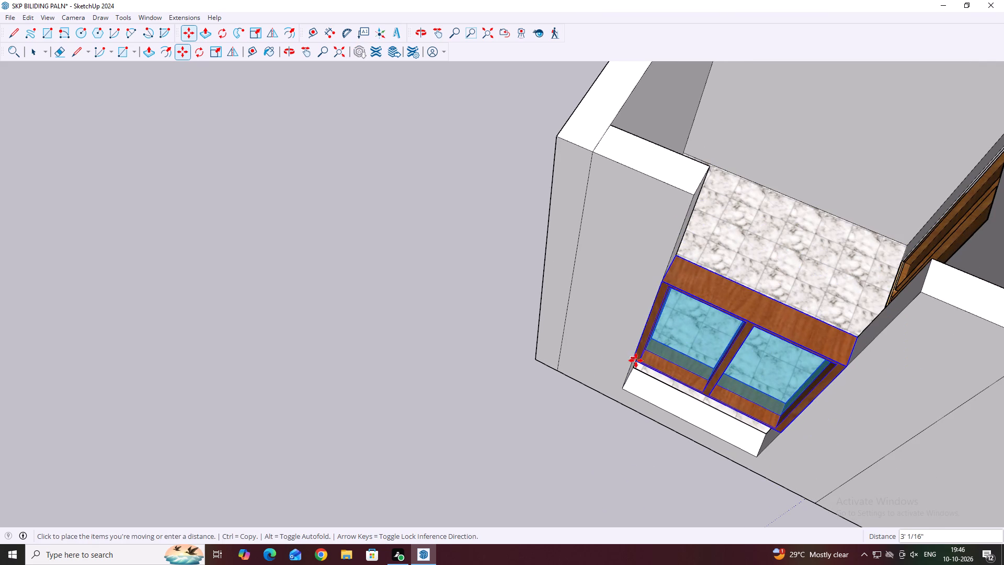
left_click(636, 360)
key("space")
Delete the leftover seam lines on the outer wall faces and wall tops where the new piers meet the existing walls.
scroll(590, 265, "down", 4)
scroll(669, 235, "down", 1)
middle_click_drag(667, 235, 627, 242)
scroll(597, 253, "up", 3)
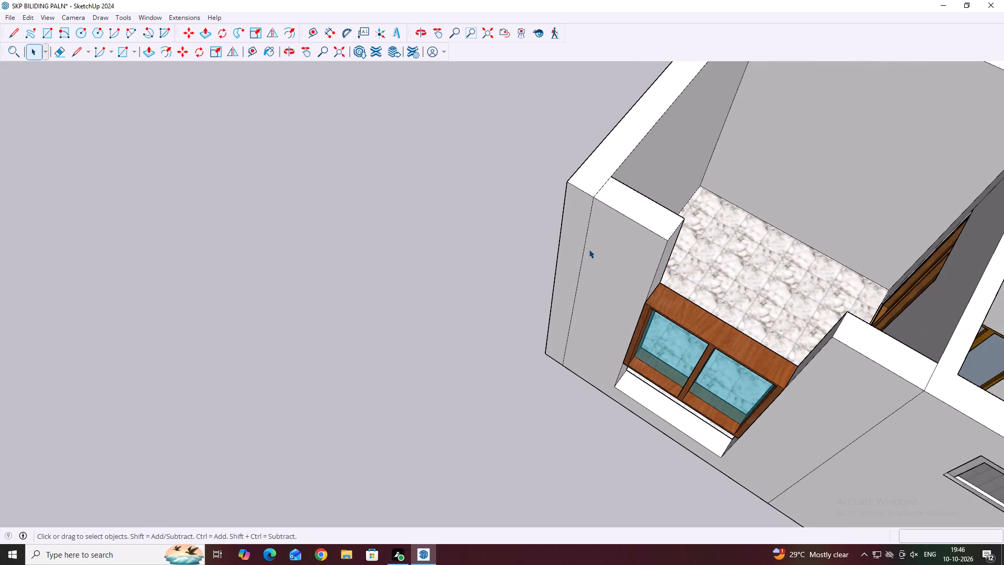
left_click(585, 247)
key("Delete")
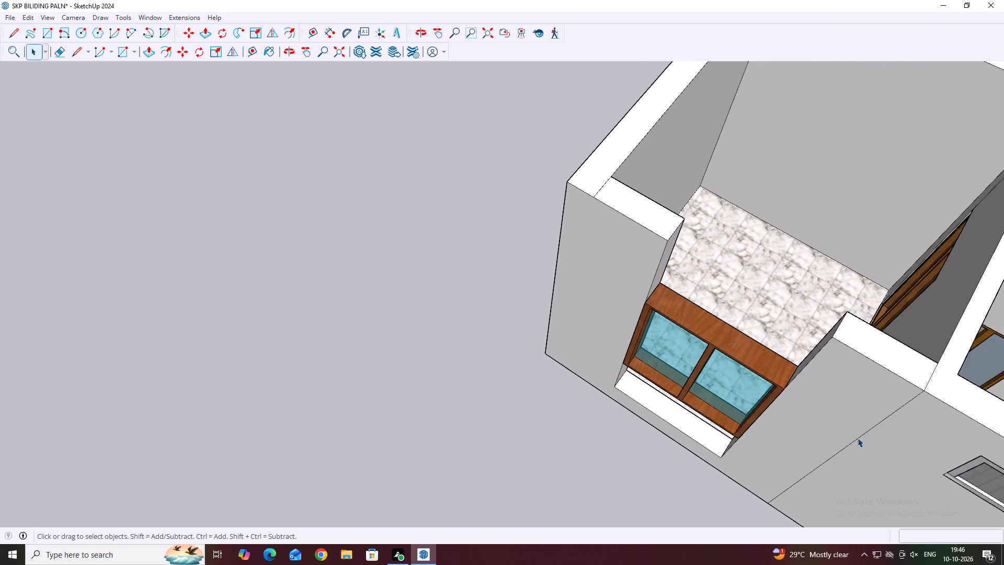
left_click(861, 439)
left_click(861, 439)
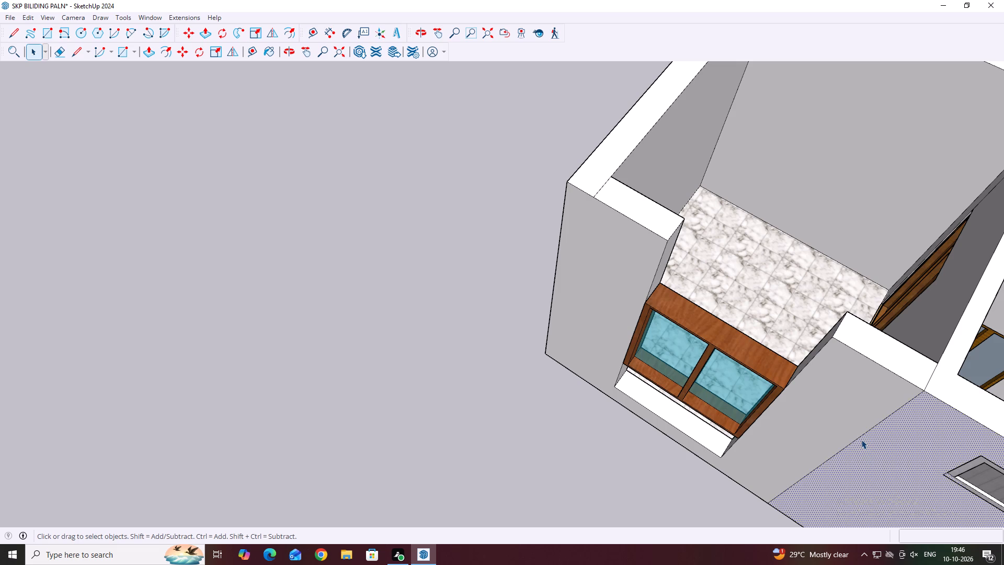
left_click(857, 437)
key("Delete")
left_click(929, 378)
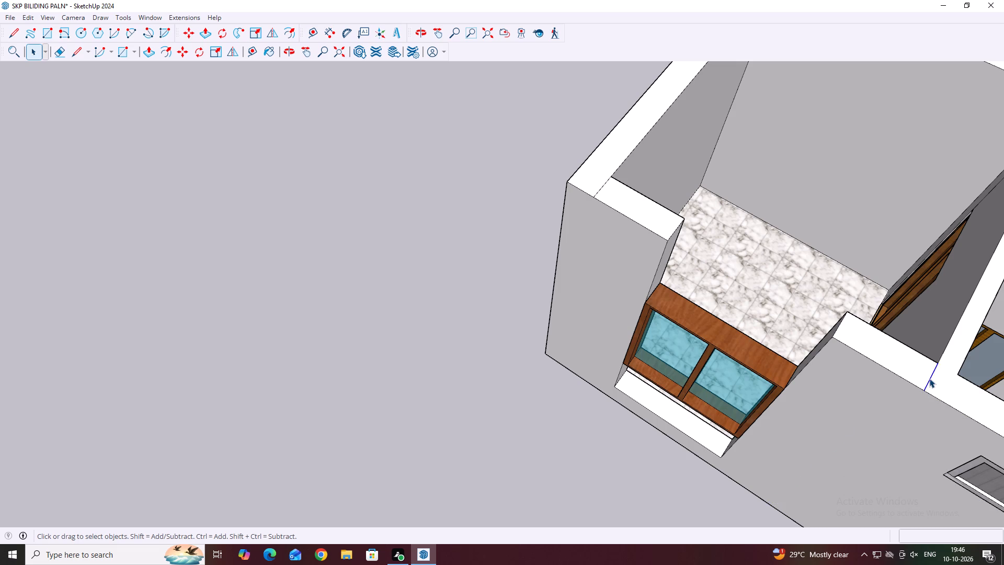
key("Delete")
middle_click_drag(705, 255, 596, 308)
scroll(580, 288, "up", 1)
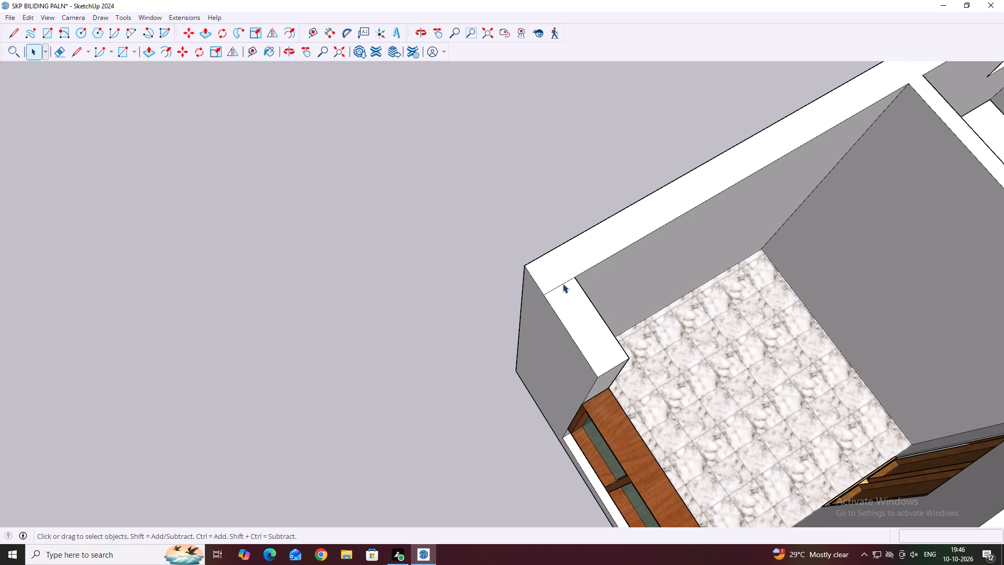
left_click(562, 282)
key("Delete")
middle_click_drag(623, 445, 613, 361)
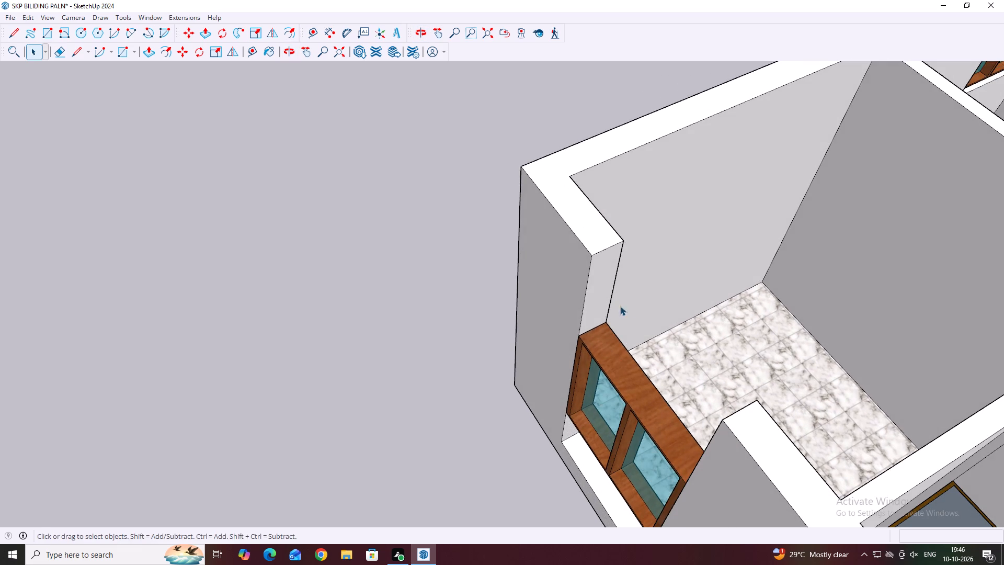
Draw a line across the inner end face of the outer-corner pier, 1' below the wall top.
middle_click_drag(666, 372, 790, 479)
middle_click_drag(850, 443, 675, 378)
scroll(543, 329, "up", 2)
middle_click_drag(580, 326, 560, 305)
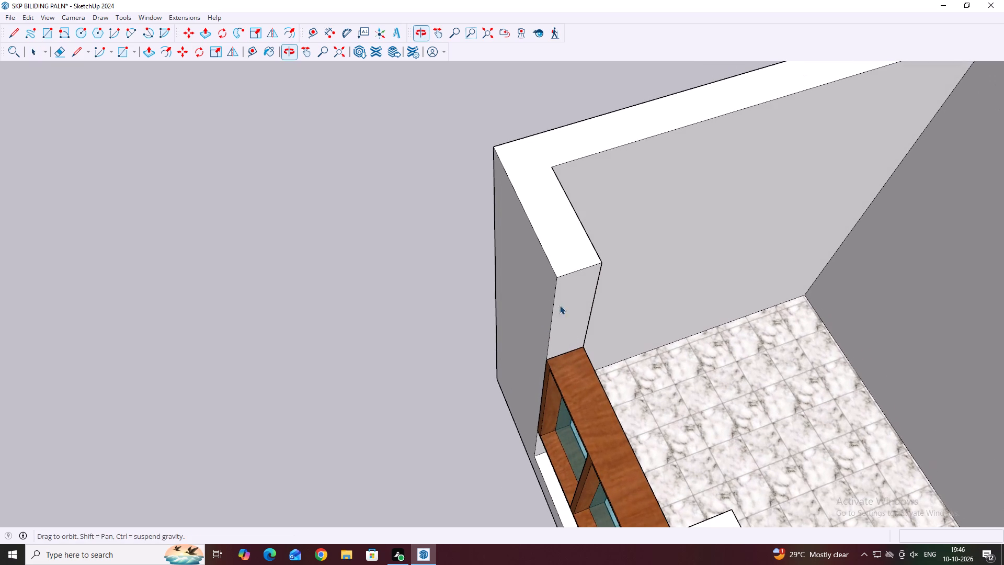
middle_click_drag(560, 305, 566, 309)
key("l")
scroll(551, 272, "up", 2)
left_click(559, 278)
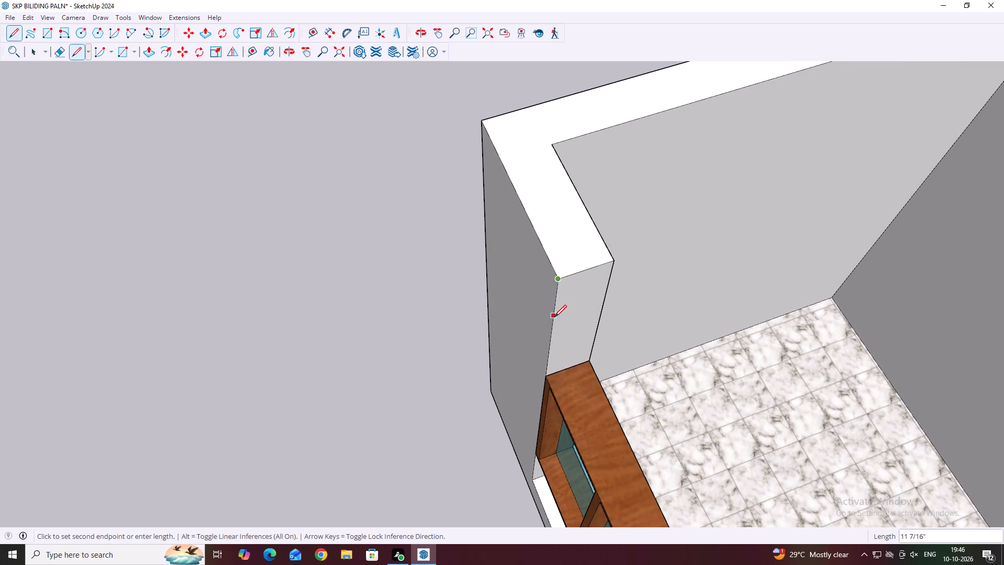
type("1'")
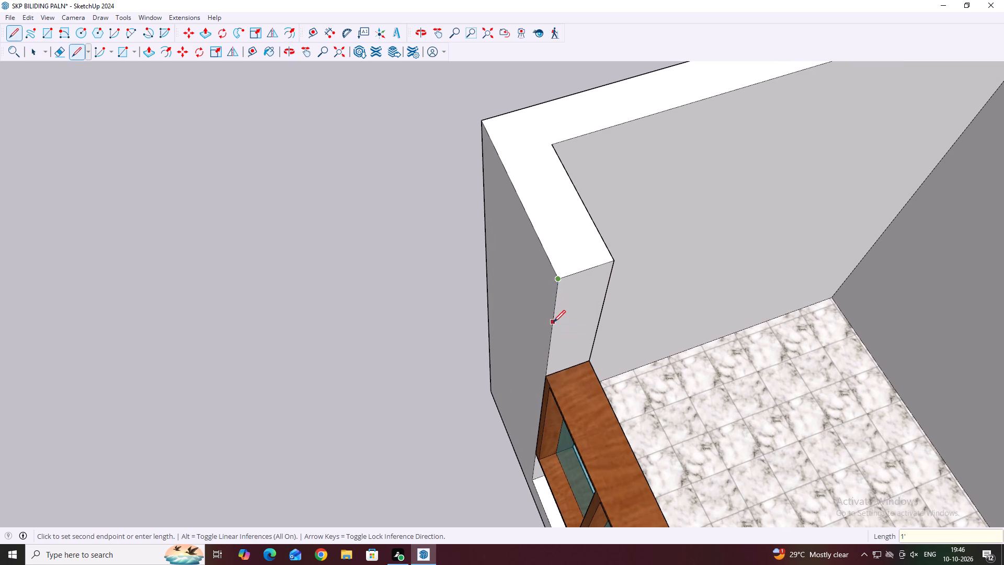
key("Return")
left_click(551, 316)
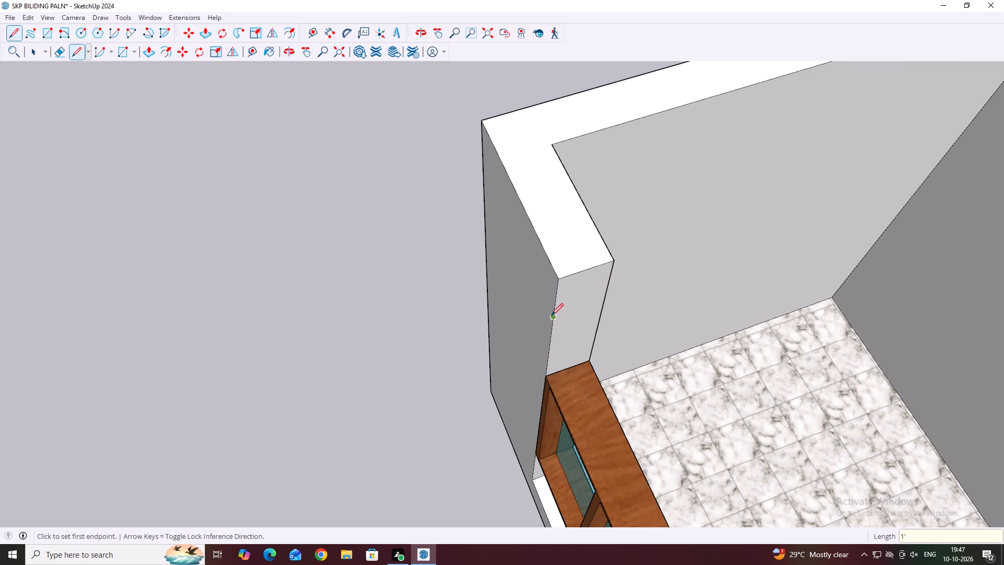
left_click(609, 297)
key("space")
Push/Pull the top 1' section of the pier face 4' across the opening to the opposite pier, forming a lintel.
left_click(590, 289)
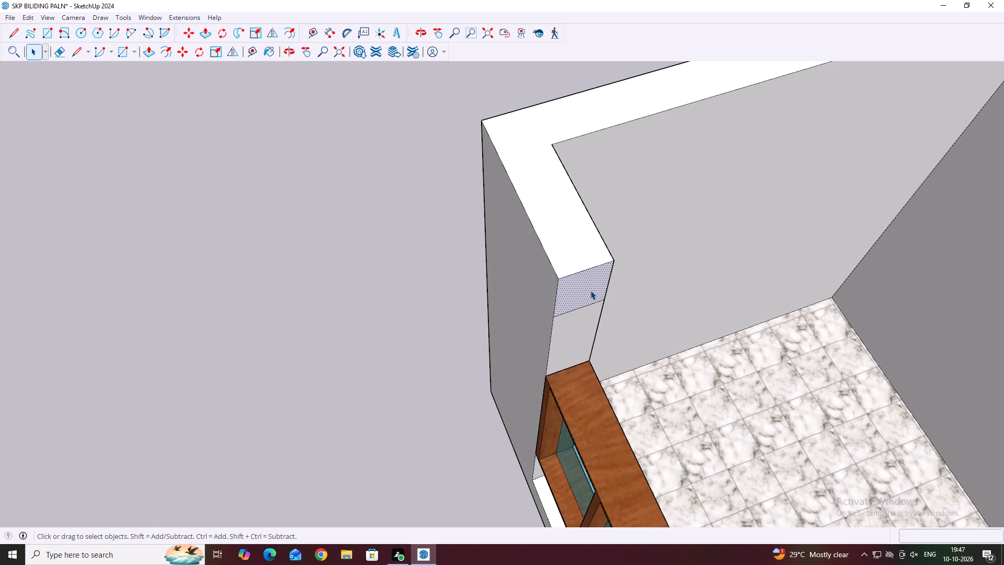
key("p")
left_click(589, 285)
scroll(630, 321, "down", 11)
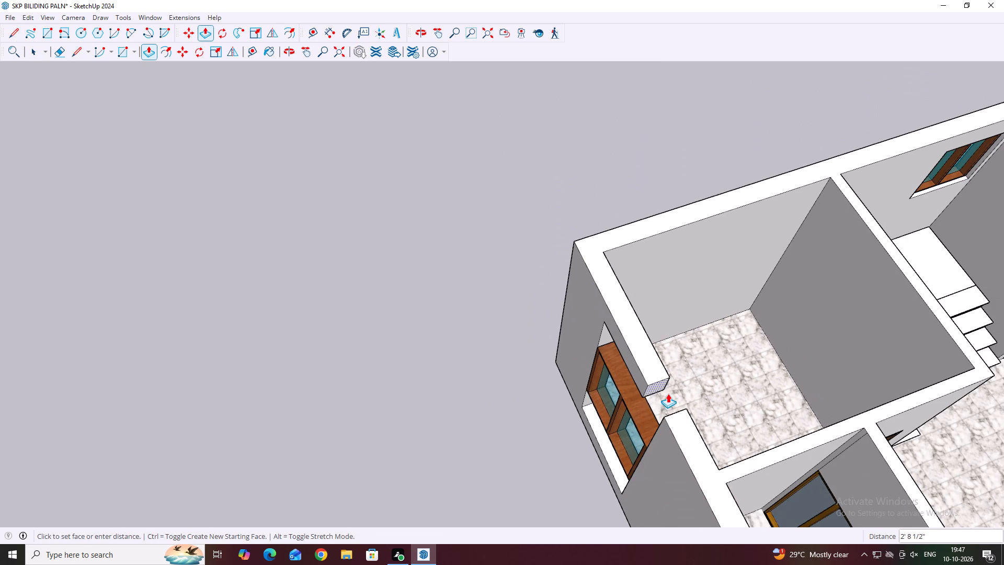
left_click(674, 426)
middle_click_drag(602, 414, 753, 344)
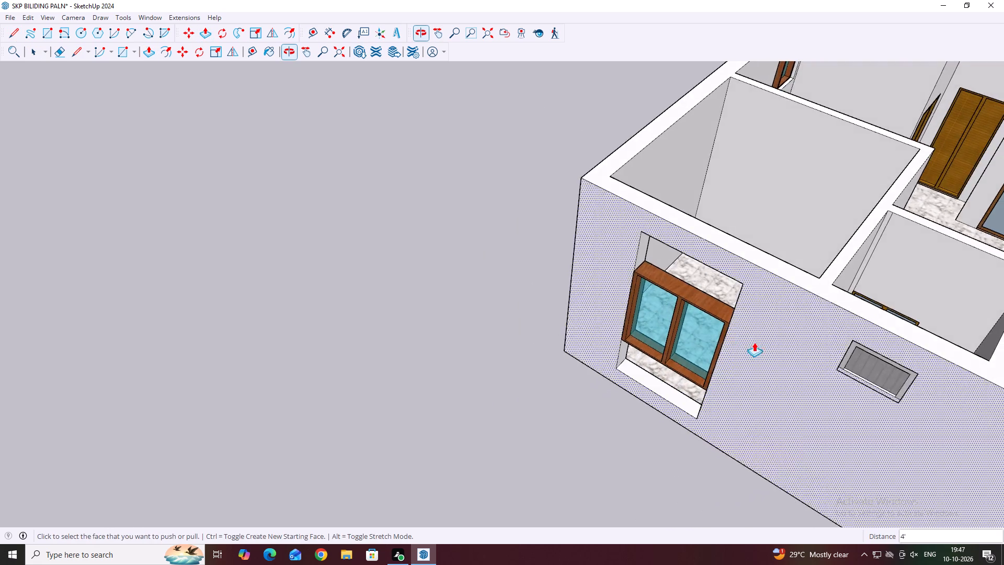
scroll(732, 337, "down", 5)
middle_click_drag(779, 312, 495, 204)
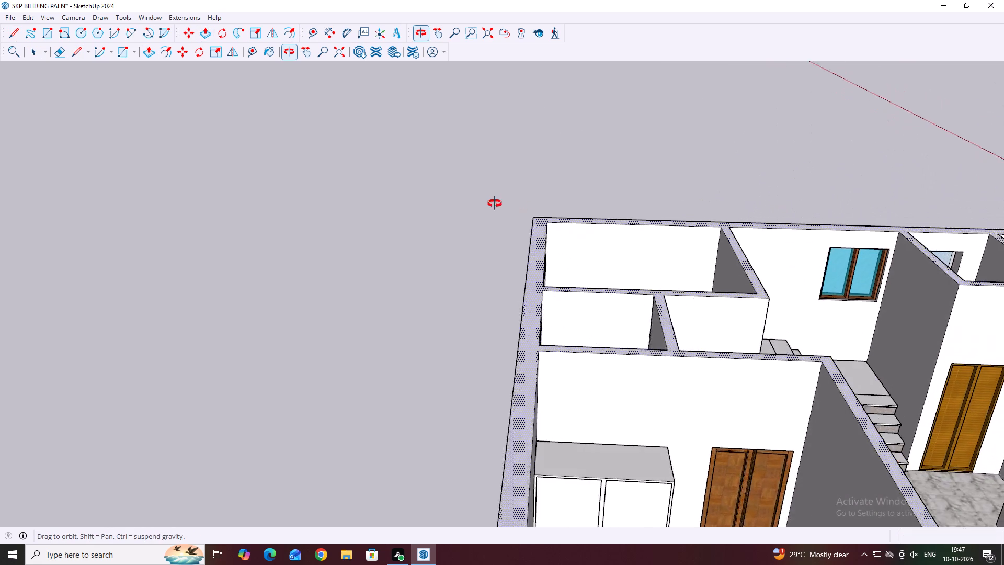
middle_click_drag(495, 204, 745, 303)
middle_click_drag(686, 318, 735, 295)
scroll(720, 275, "up", 2)
key("Escape")
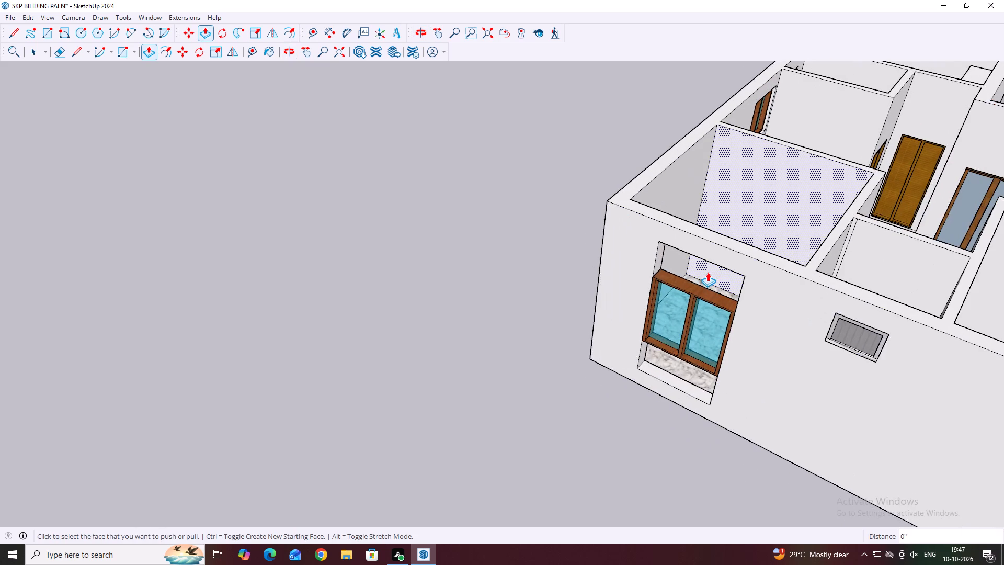
scroll(708, 272, "up", 2)
key("space")
Move the two-pane window up under the new lintel, aligning its upper outer corner with the opening's corner.
middle_click_drag(736, 259, 778, 190)
scroll(737, 182, "up", 5)
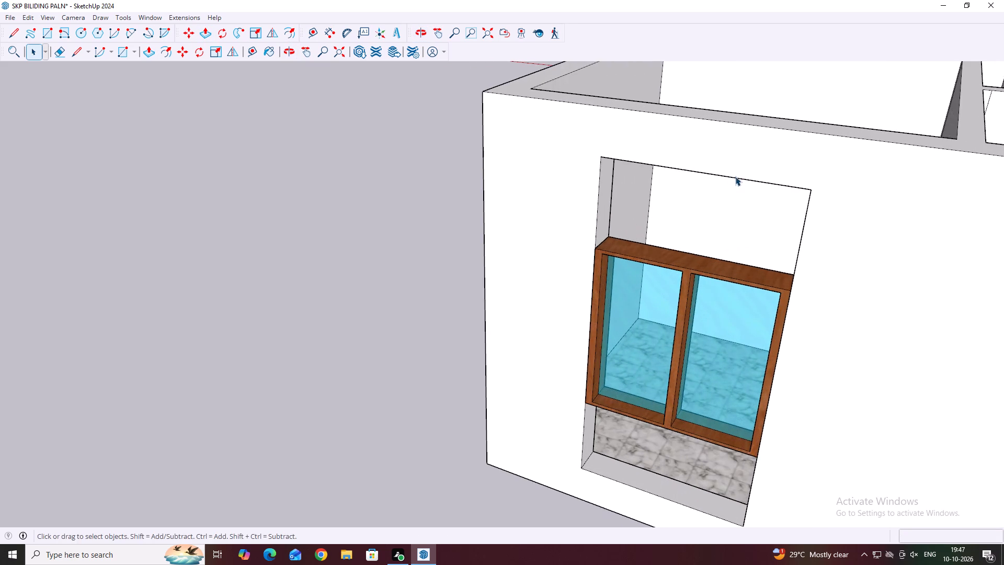
middle_click_drag(740, 192, 690, 190)
left_click(632, 291)
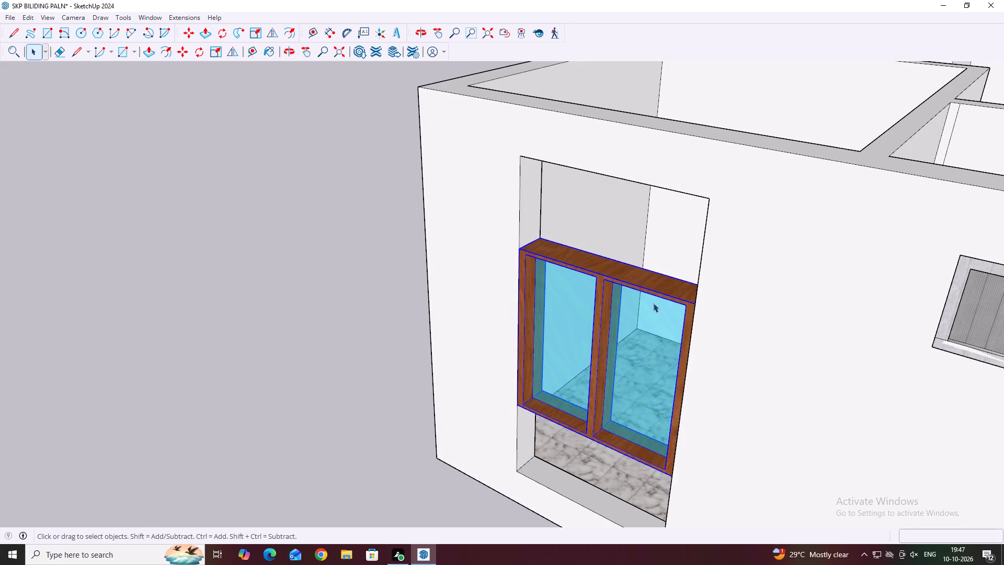
key("m")
scroll(689, 293, "up", 2)
left_click(699, 307)
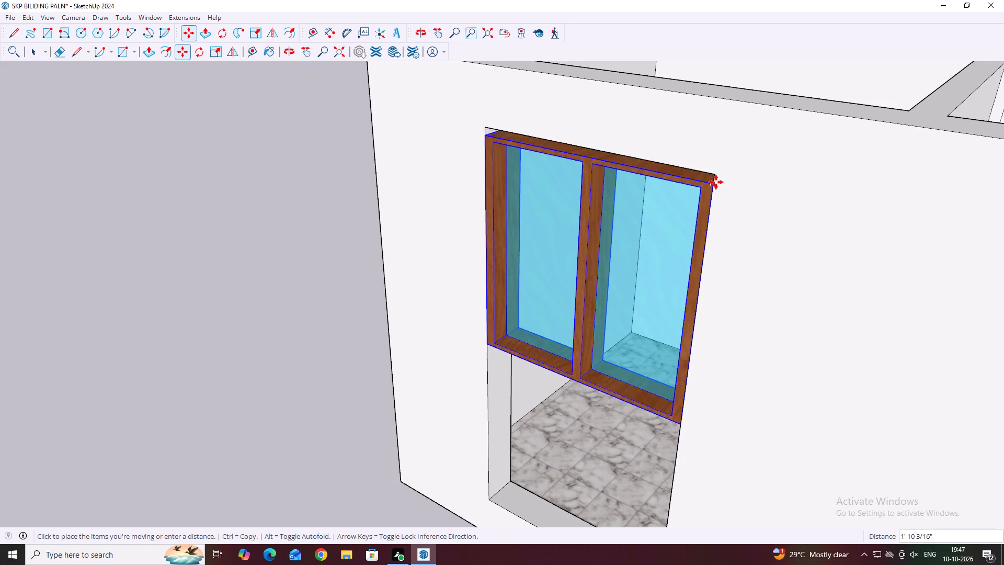
left_click(713, 170)
scroll(708, 174, "up", 5)
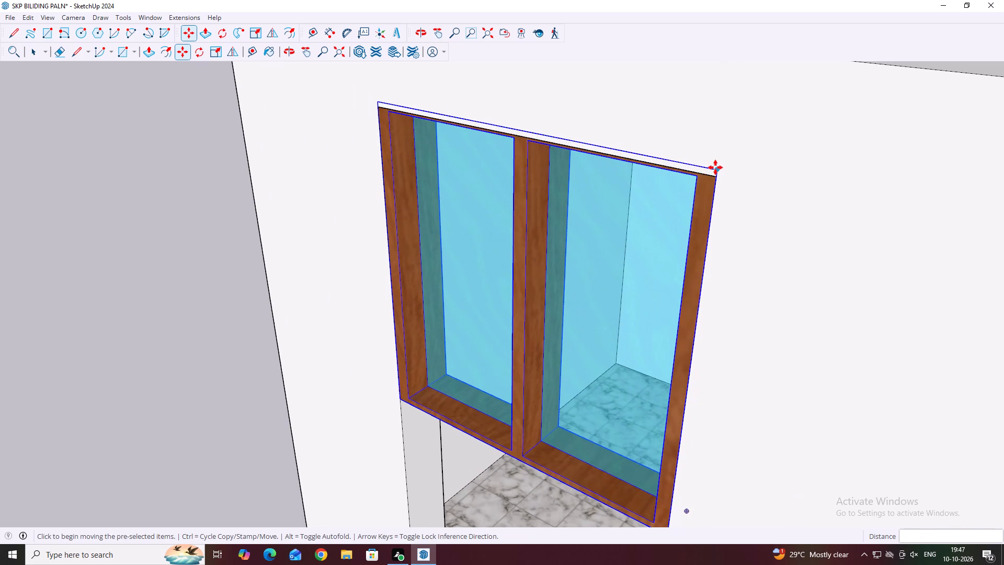
left_click(715, 167)
left_click(715, 179)
scroll(654, 267, "down", 6)
middle_click_drag(662, 297, 720, 279)
key("space")
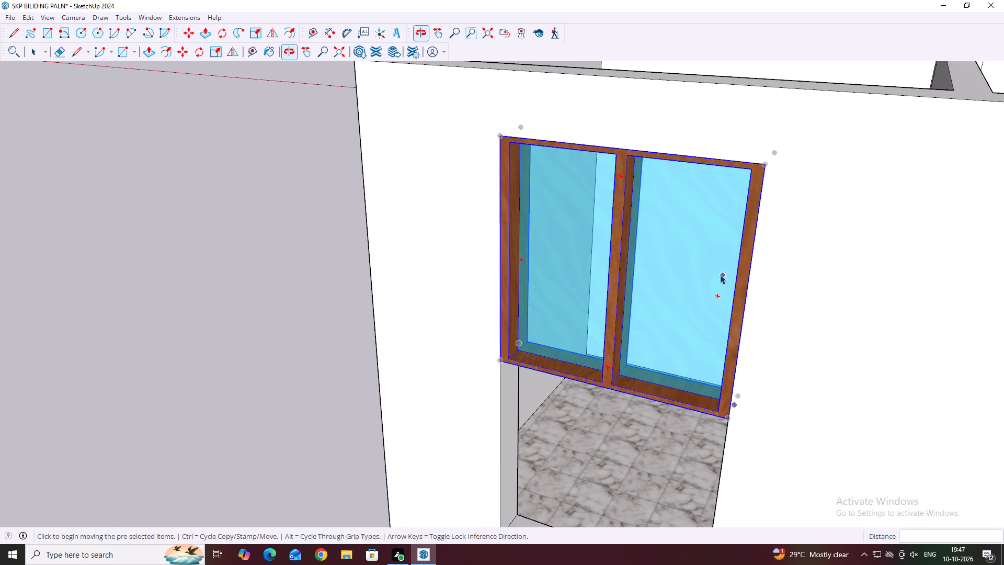
Push/Pull the top face of the sill up to the underside of the two-pane window to close the gap.
scroll(711, 273, "down", 7)
middle_click_drag(705, 272, 759, 329)
scroll(659, 466, "up", 5)
left_click(661, 447)
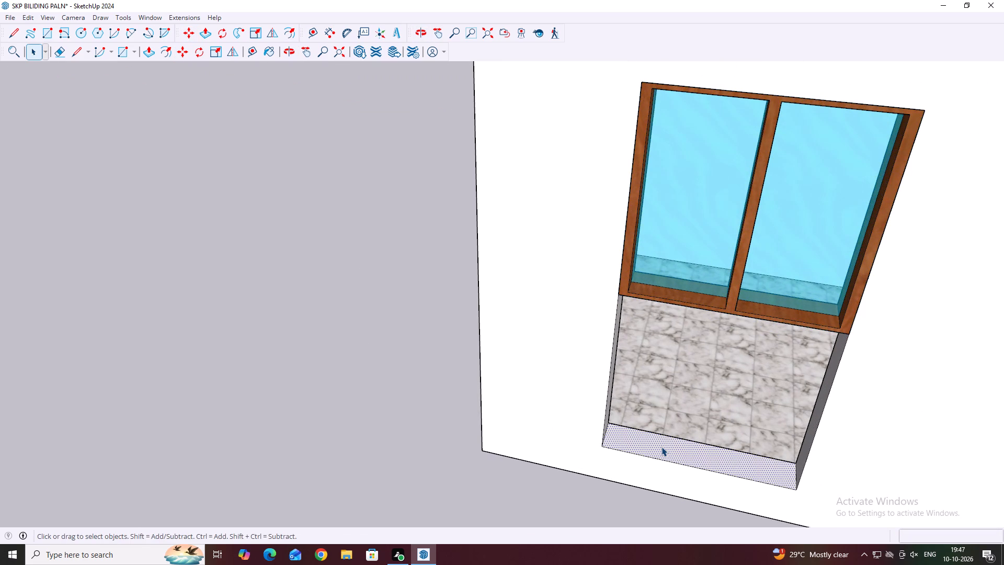
key("p")
left_click(666, 447)
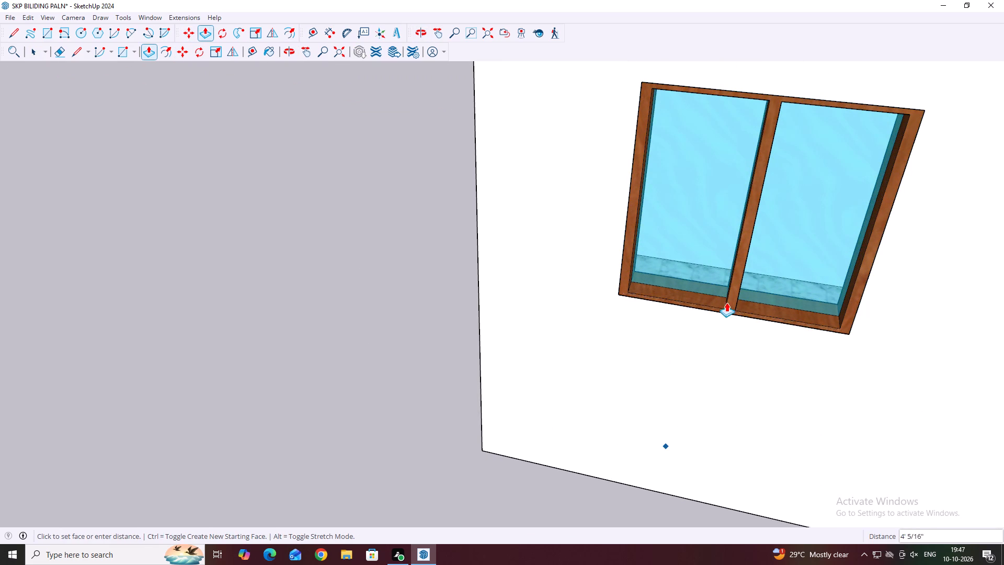
scroll(726, 313, "up", 5)
left_click(727, 313)
key("space")
scroll(558, 341, "down", 3)
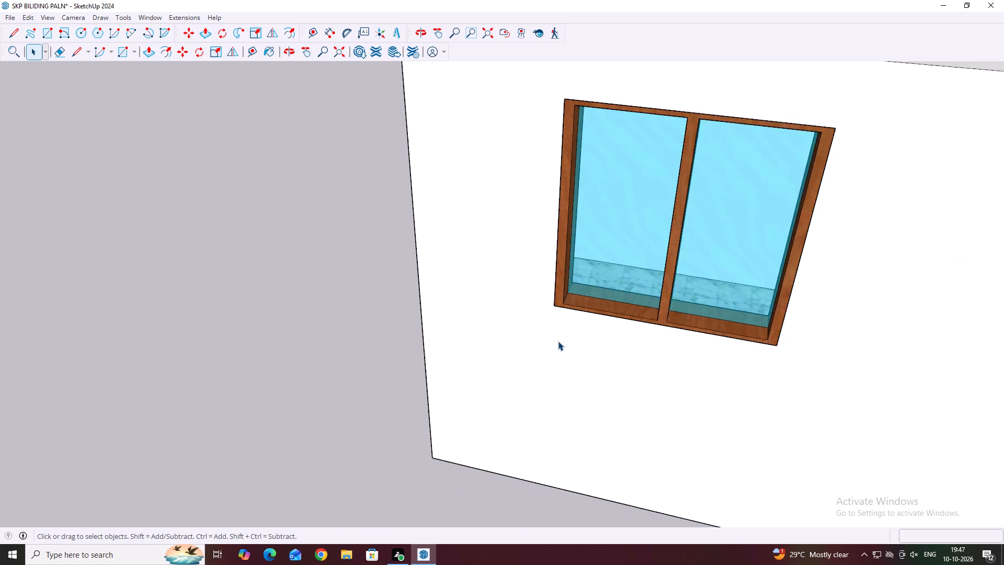
scroll(558, 341, "down", 11)
left_click(421, 311)
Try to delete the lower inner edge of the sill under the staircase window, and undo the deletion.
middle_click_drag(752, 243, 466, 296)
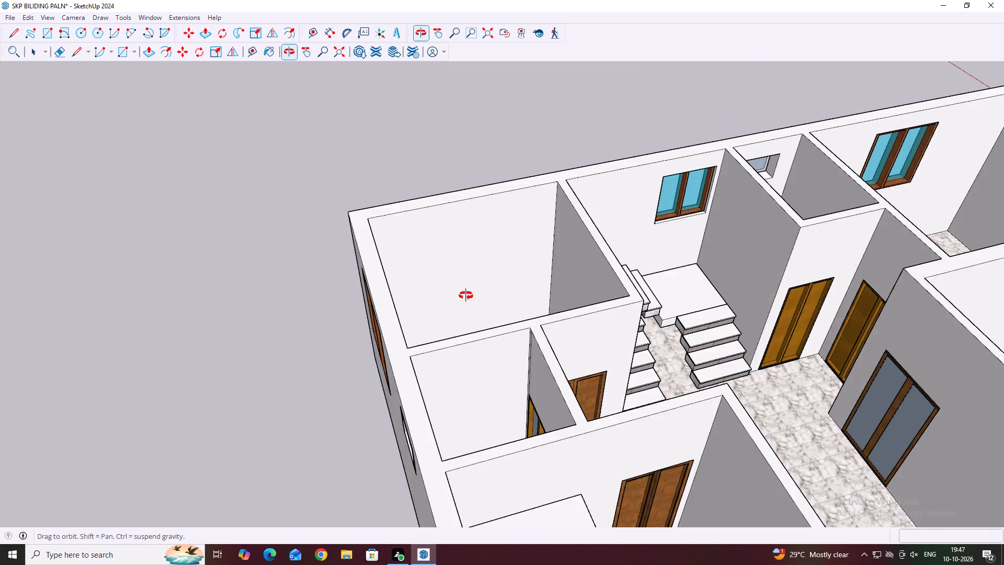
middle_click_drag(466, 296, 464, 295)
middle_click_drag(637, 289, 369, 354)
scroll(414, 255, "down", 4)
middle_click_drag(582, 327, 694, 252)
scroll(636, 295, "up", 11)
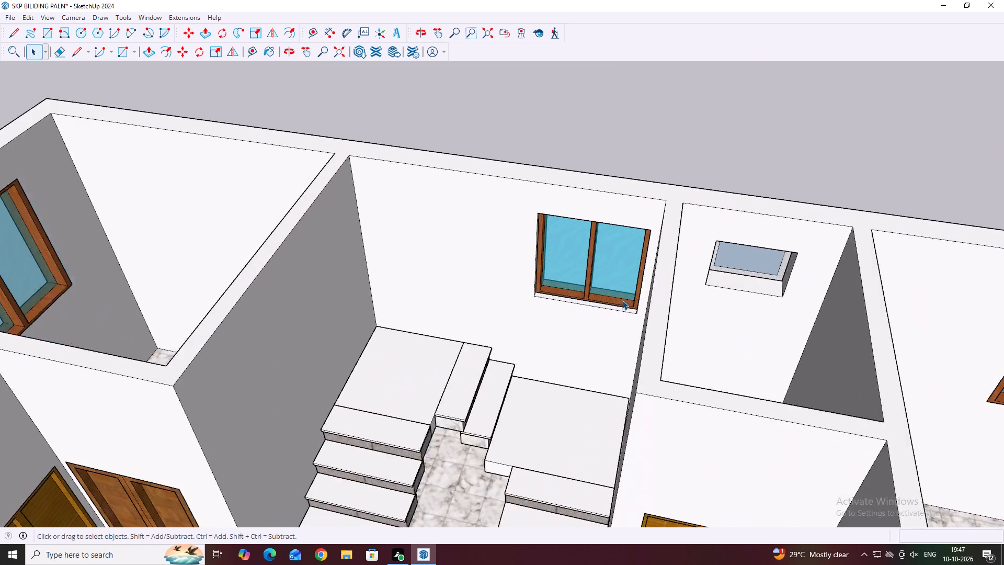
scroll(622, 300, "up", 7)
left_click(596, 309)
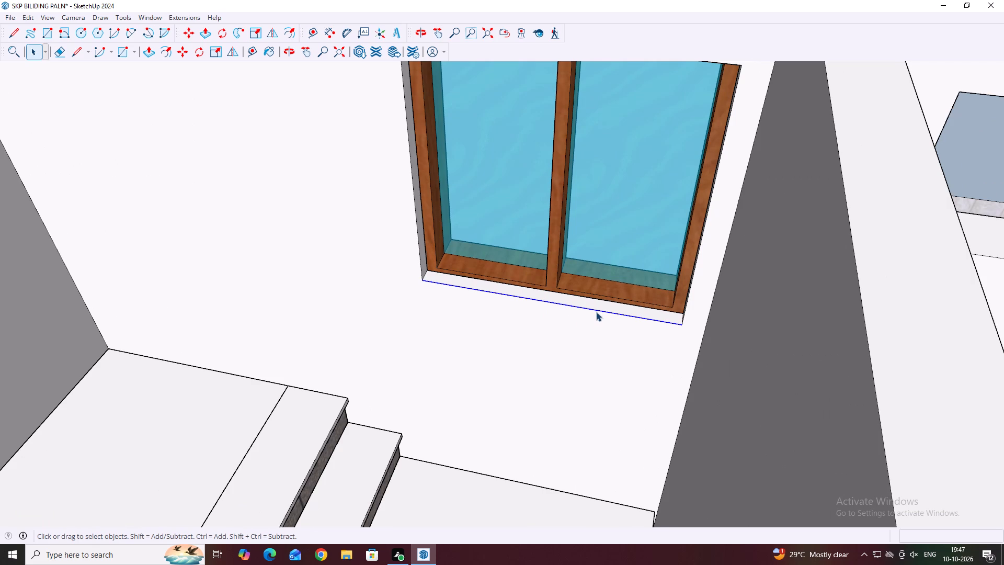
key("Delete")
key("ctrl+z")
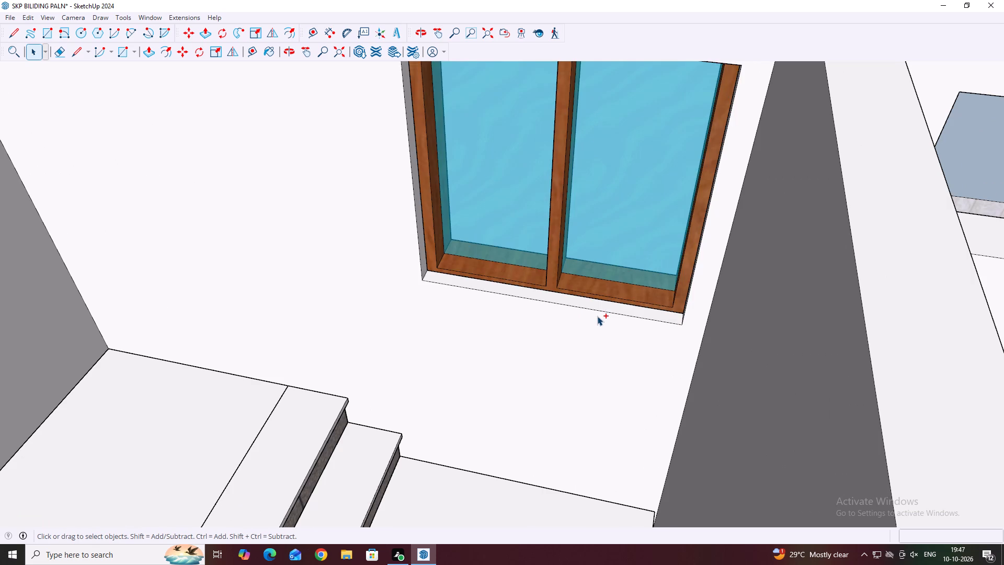
Draw a 2' line along the rear corner room's floor edge, from the window-wall corner toward the door.
scroll(597, 316, "down", 11)
middle_click_drag(636, 281, 661, 380)
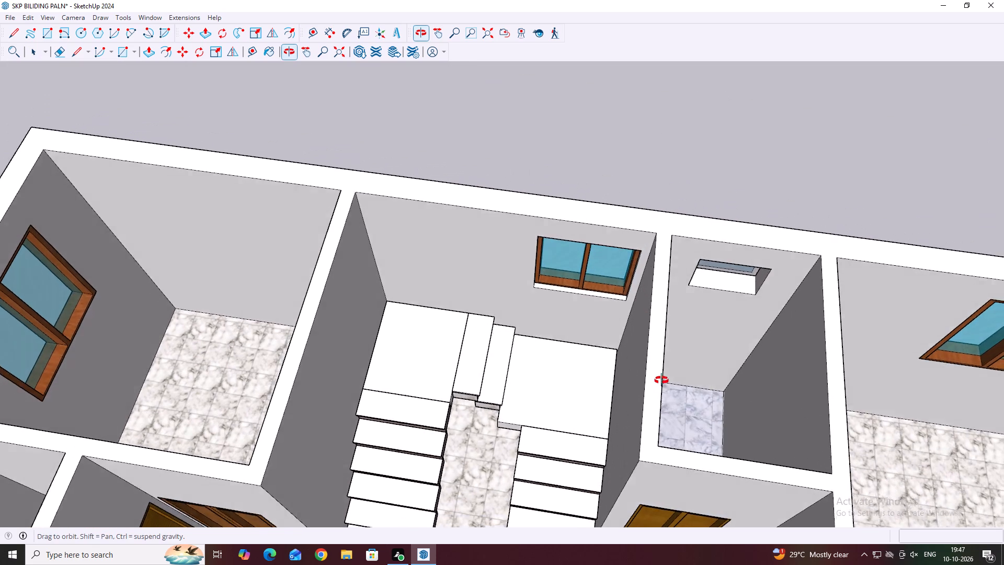
middle_click_drag(661, 380, 659, 399)
middle_click_drag(410, 356, 563, 292)
scroll(568, 284, "down", 13)
middle_click_drag(679, 281, 613, 261)
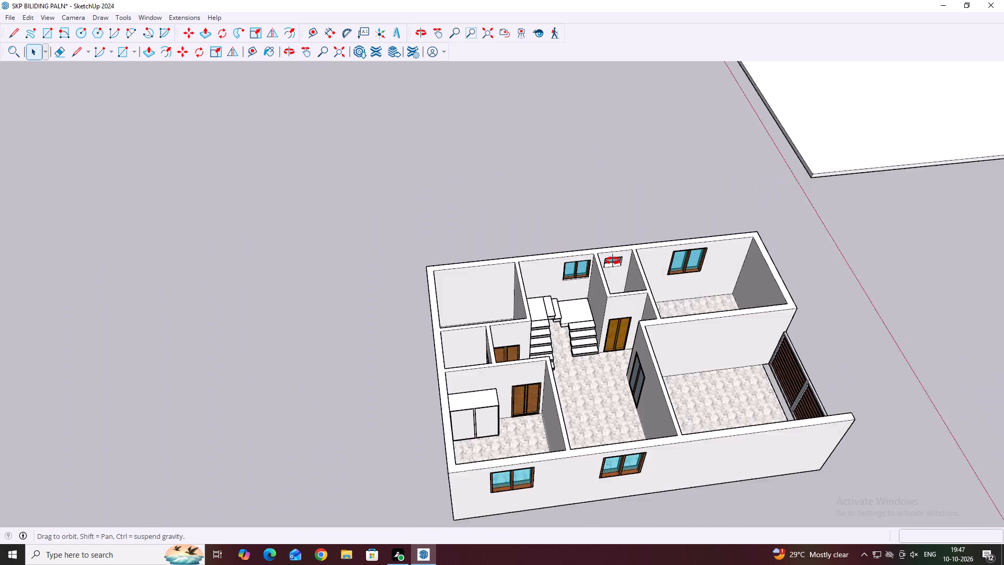
middle_click_drag(613, 261, 571, 266)
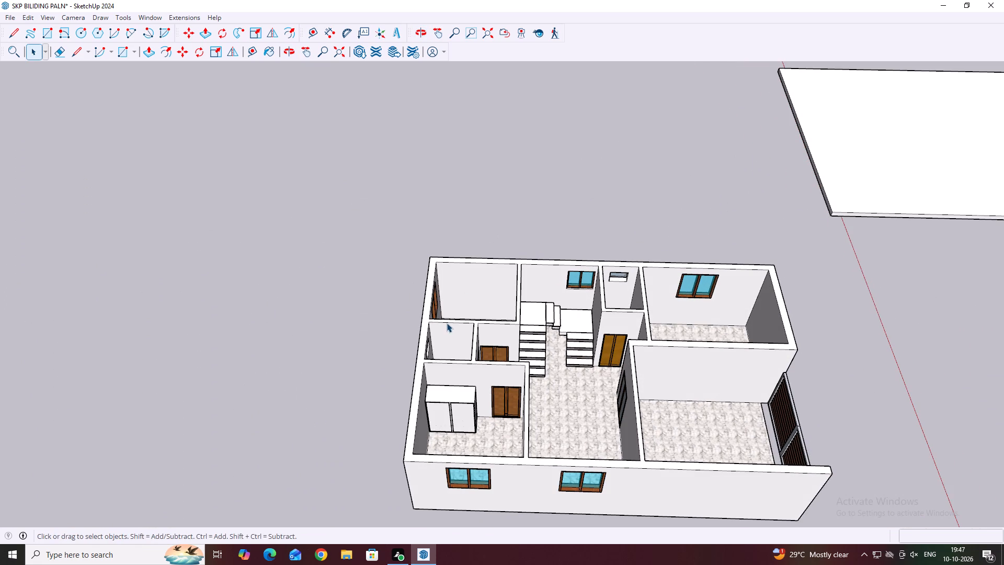
middle_click_drag(527, 296, 440, 382)
middle_click_drag(530, 281, 516, 293)
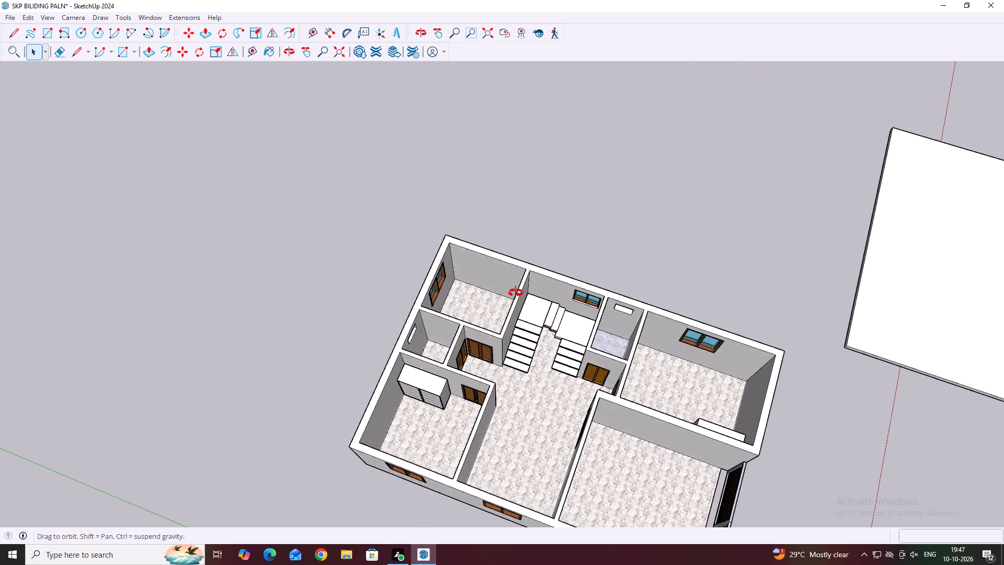
middle_click_drag(516, 293, 444, 317)
scroll(480, 293, "up", 7)
middle_click_drag(498, 300, 425, 312)
scroll(409, 315, "up", 6)
middle_click_drag(561, 299, 489, 335)
middle_click_drag(575, 320, 561, 321)
key("l")
key("l")
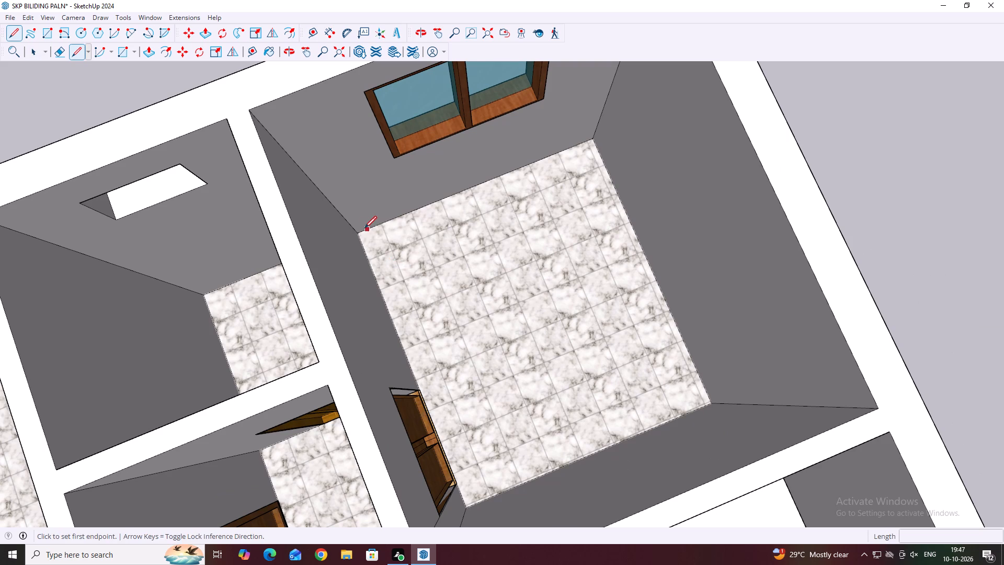
left_click(358, 232)
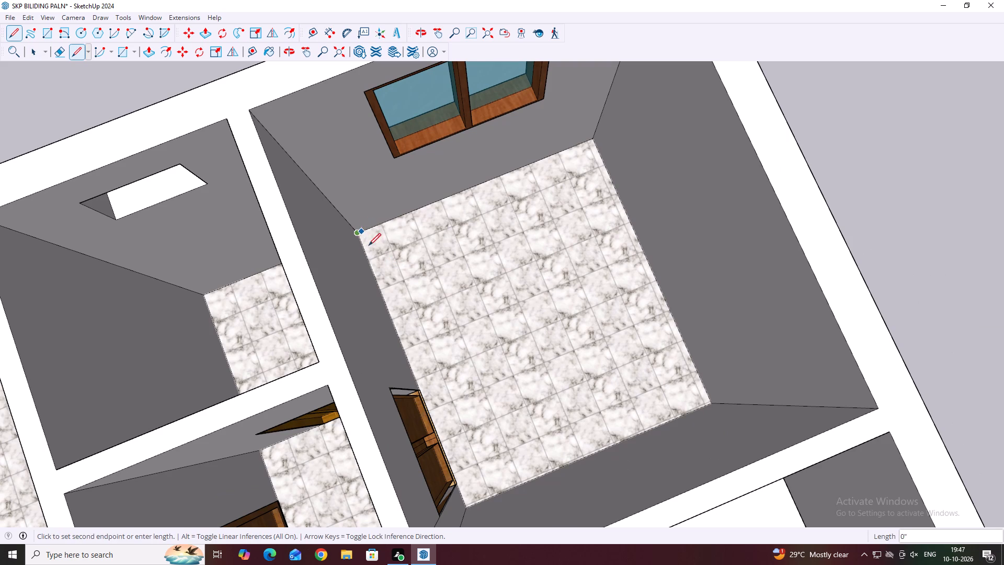
type("2'")
key("Return")
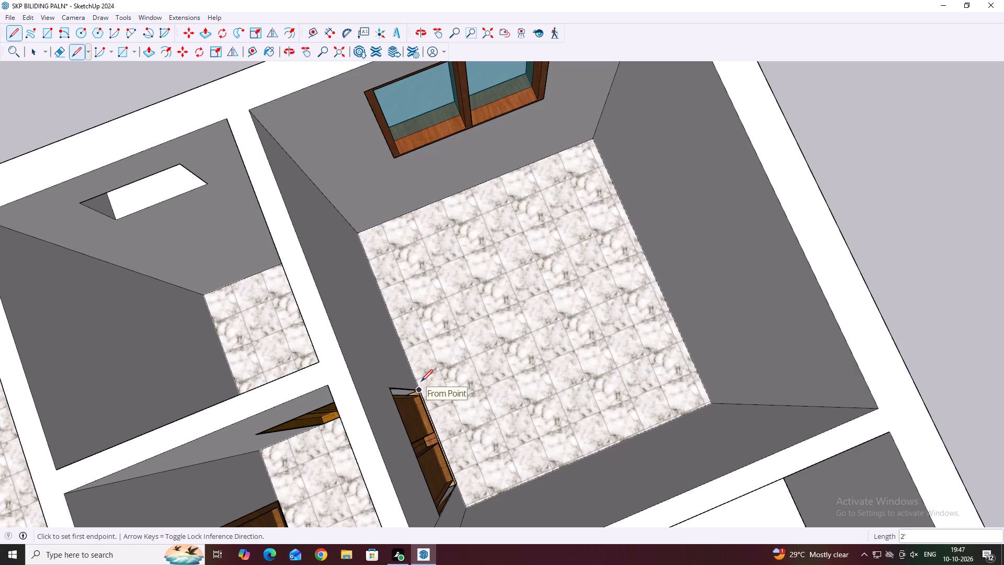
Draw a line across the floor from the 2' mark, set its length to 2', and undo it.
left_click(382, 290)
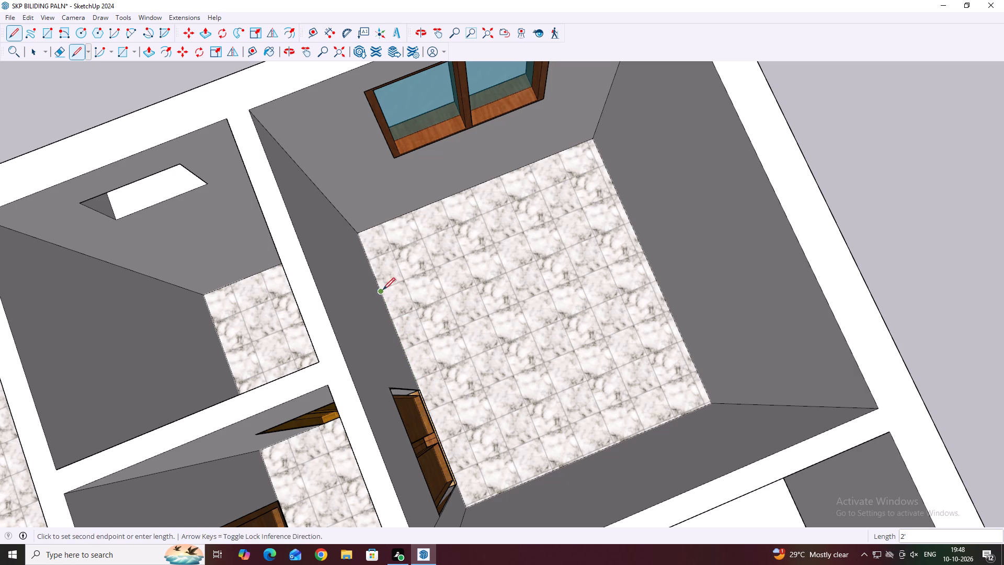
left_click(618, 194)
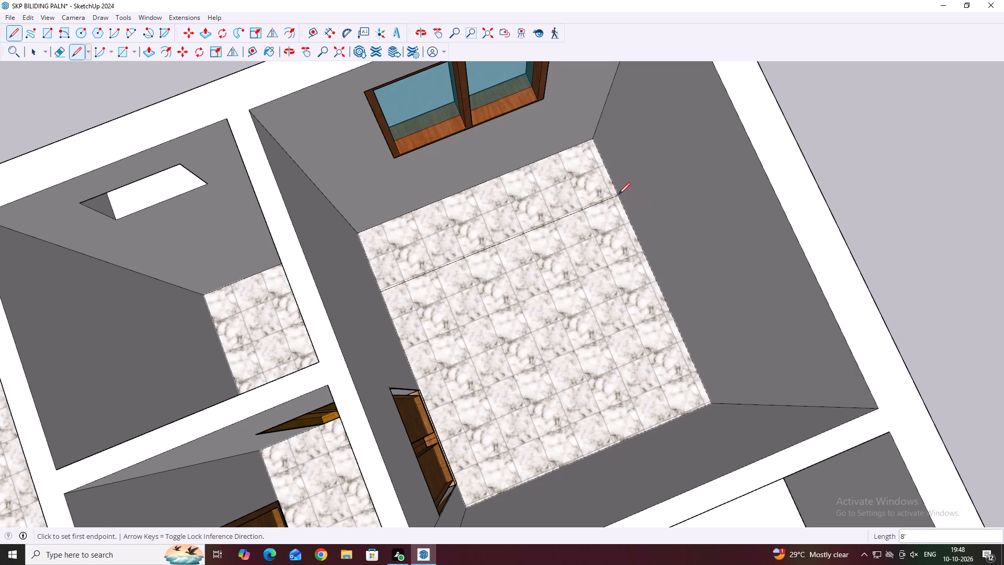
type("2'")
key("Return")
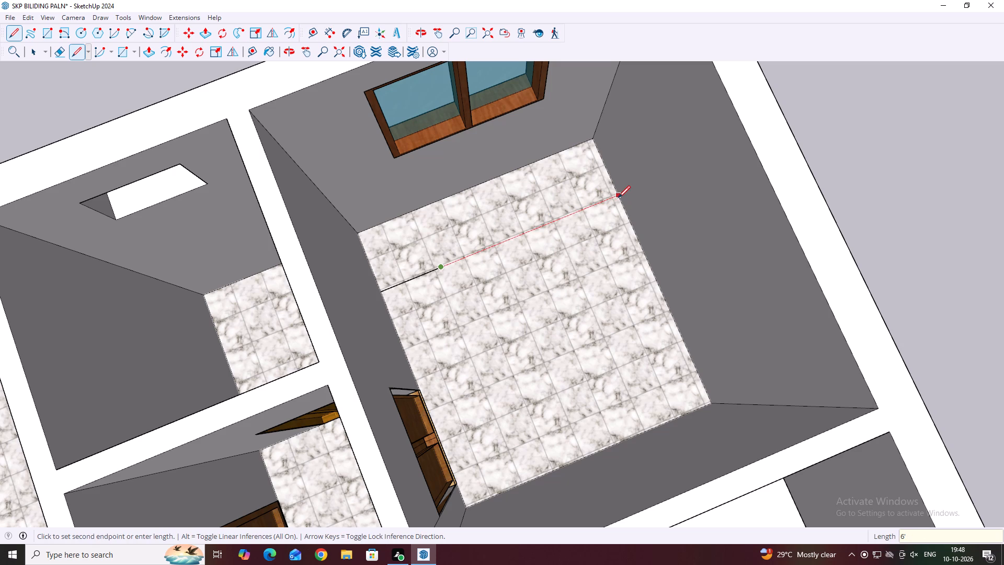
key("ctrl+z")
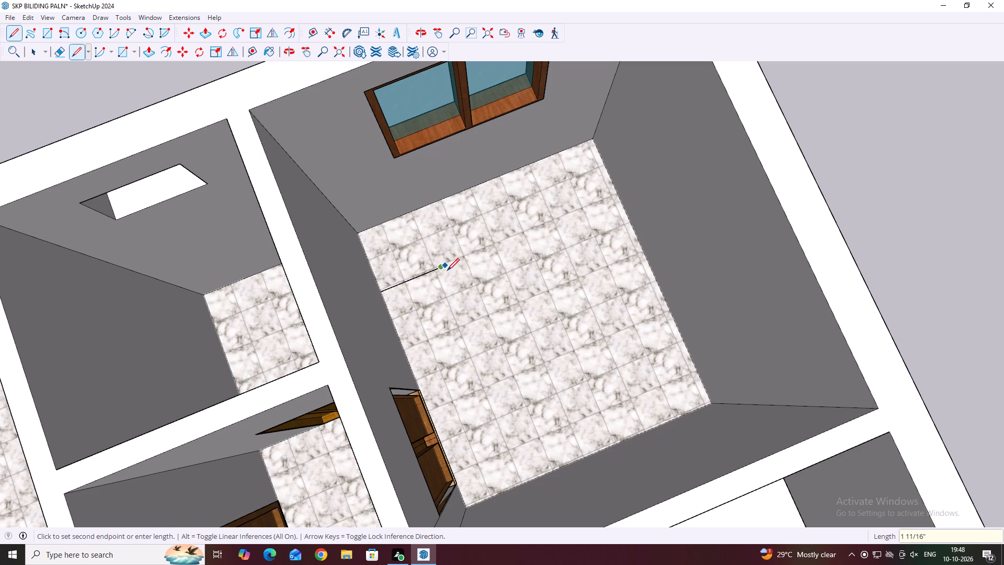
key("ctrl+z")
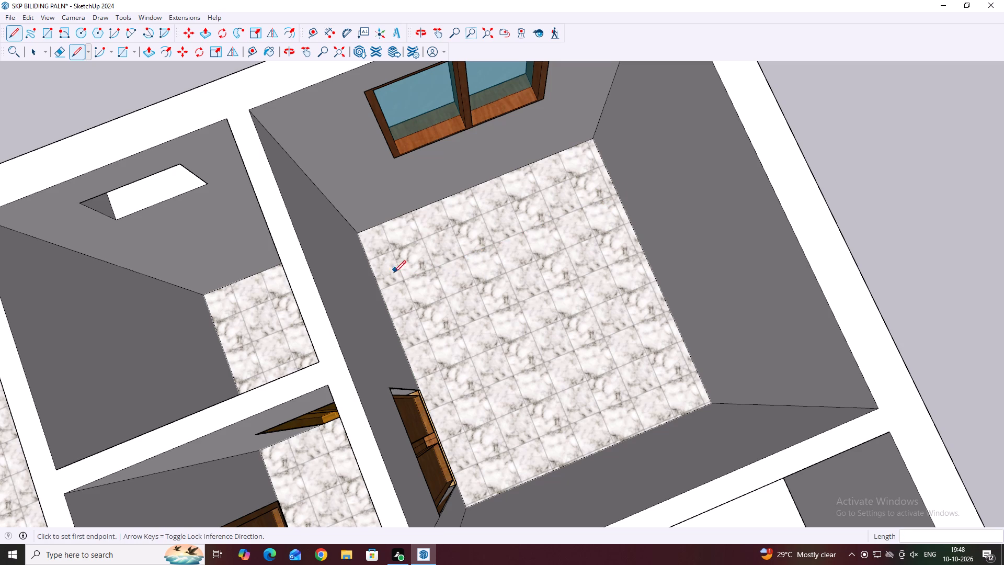
Draw an 8' line across the floor from the 2' mark to the opposite wall, parallel to the window wall.
left_click_drag(382, 291, 393, 287)
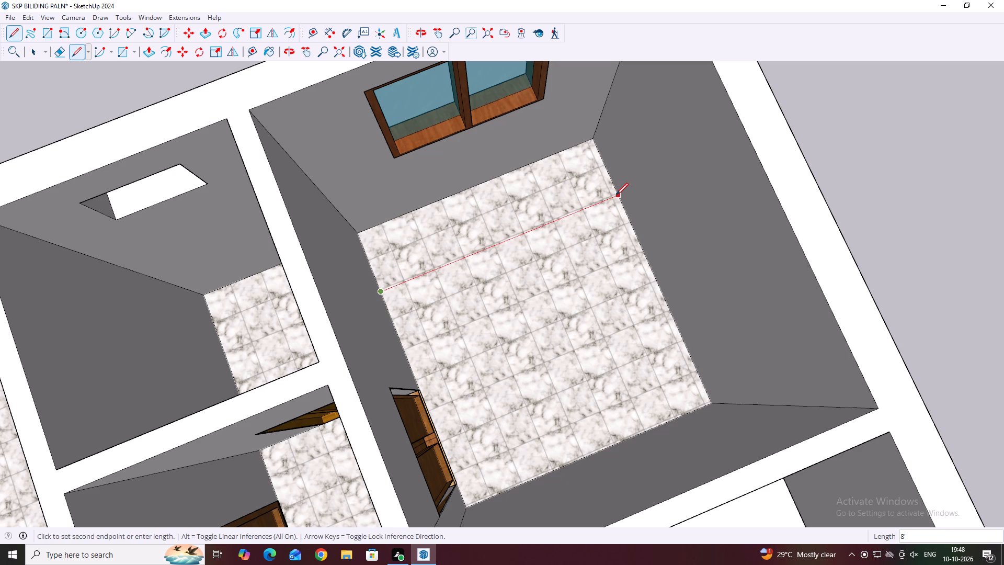
left_click(616, 195)
key("space")
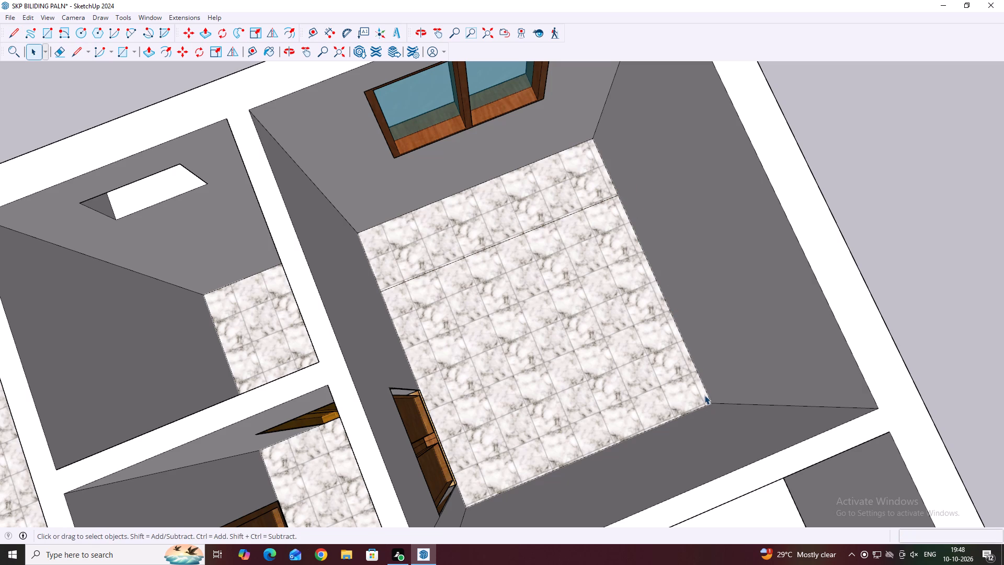
Copy the rear corner room's long side-wall floor edge 2' inward, parallel to that wall.
left_click(706, 390)
key("m")
left_click(712, 404)
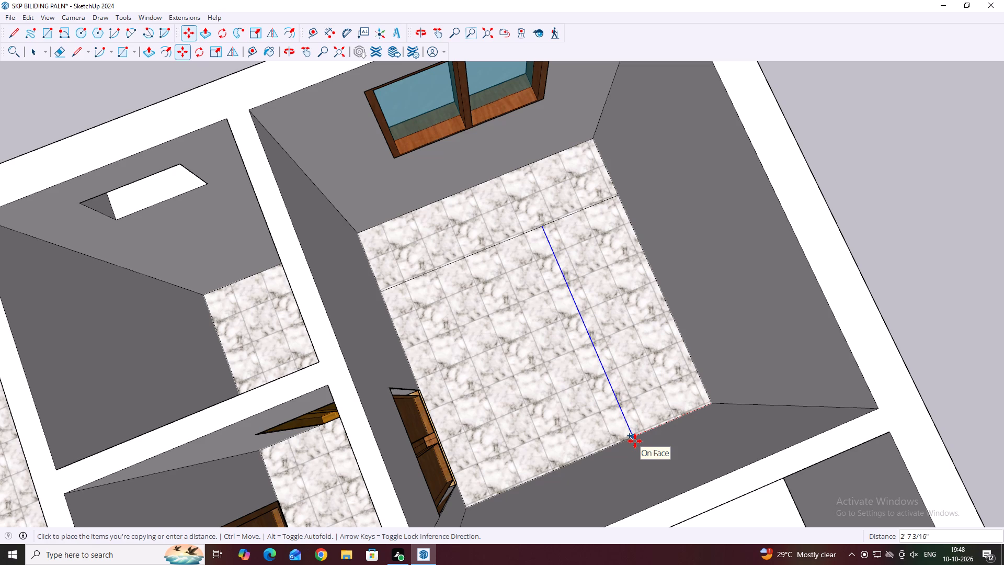
key("2")
key("apostrophe")
key("Return")
key("space")
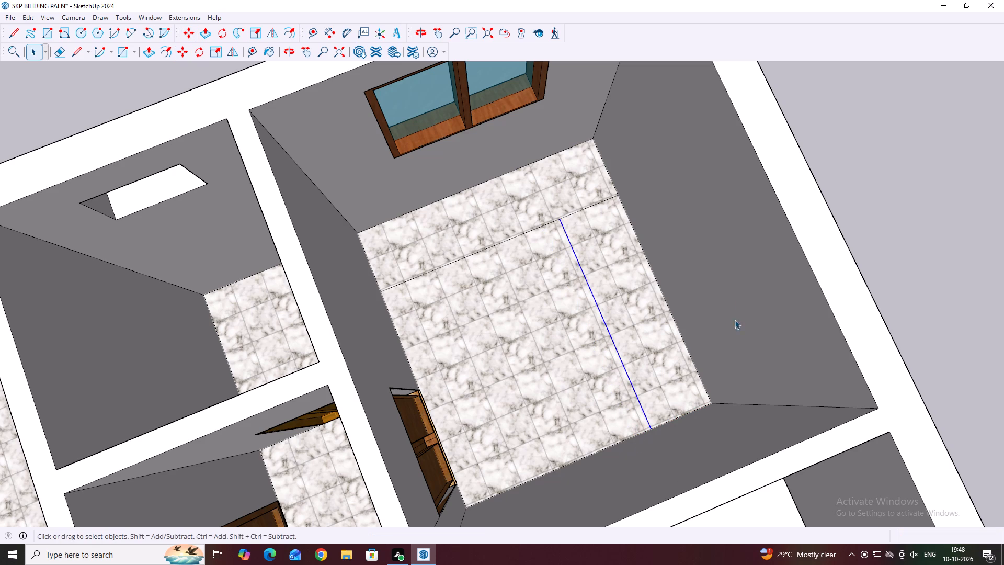
Delete the short cross-line segment between the copied line and the side wall, leaving an L-shaped floor strip.
scroll(600, 205, "up", 2)
left_click(569, 215)
scroll(569, 215, "up", 3)
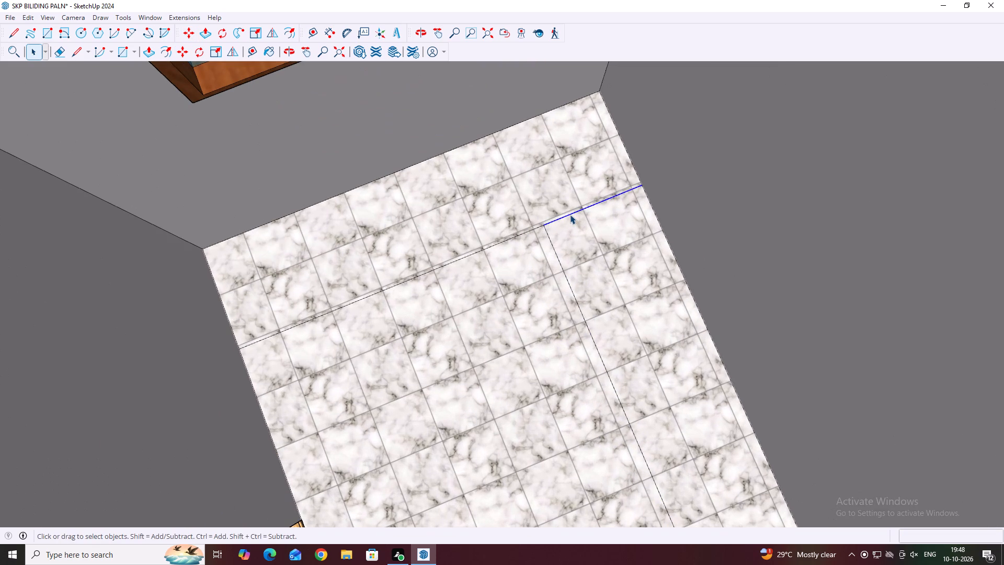
key("Delete")
scroll(584, 220, "down", 5)
middle_click_drag(563, 240, 528, 252)
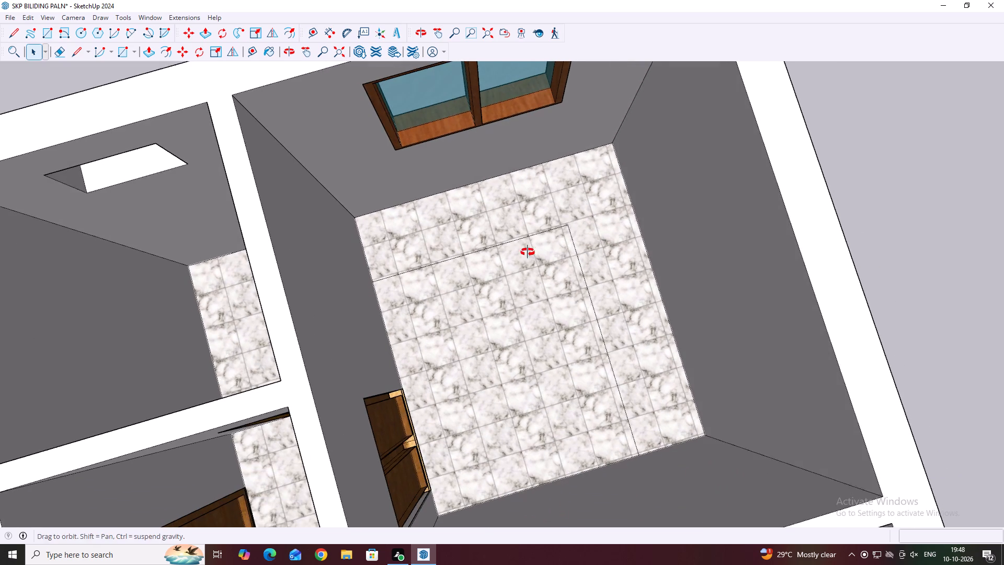
middle_click_drag(528, 252, 523, 252)
middle_click_drag(622, 217, 633, 198)
Push/Pull the L-shaped floor strip along the window and side walls upward by 5'.
left_click(608, 211)
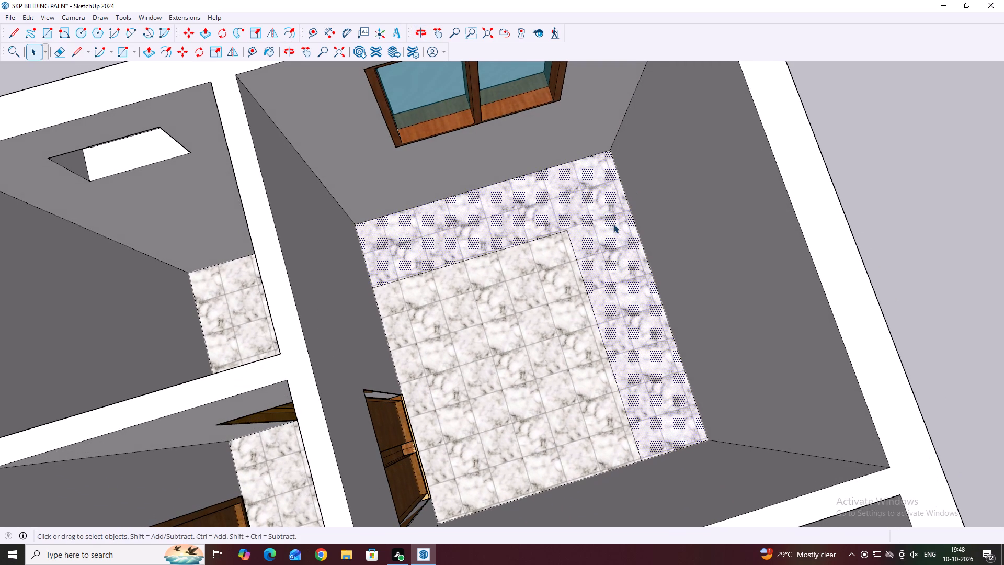
middle_click_drag(623, 244, 638, 225)
key("p")
left_click(610, 257)
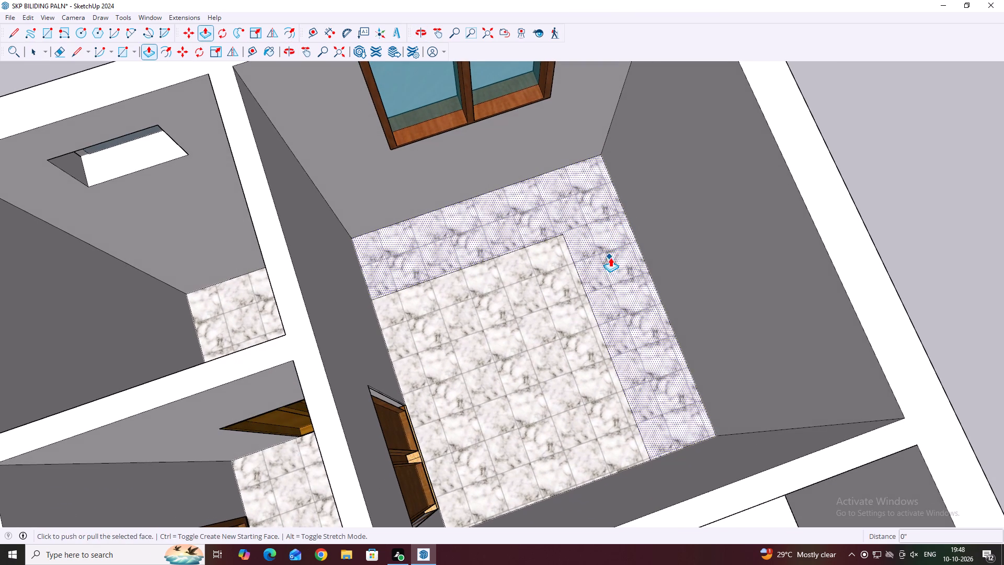
scroll(613, 220, "down", 3)
middle_click_drag(636, 207, 641, 198)
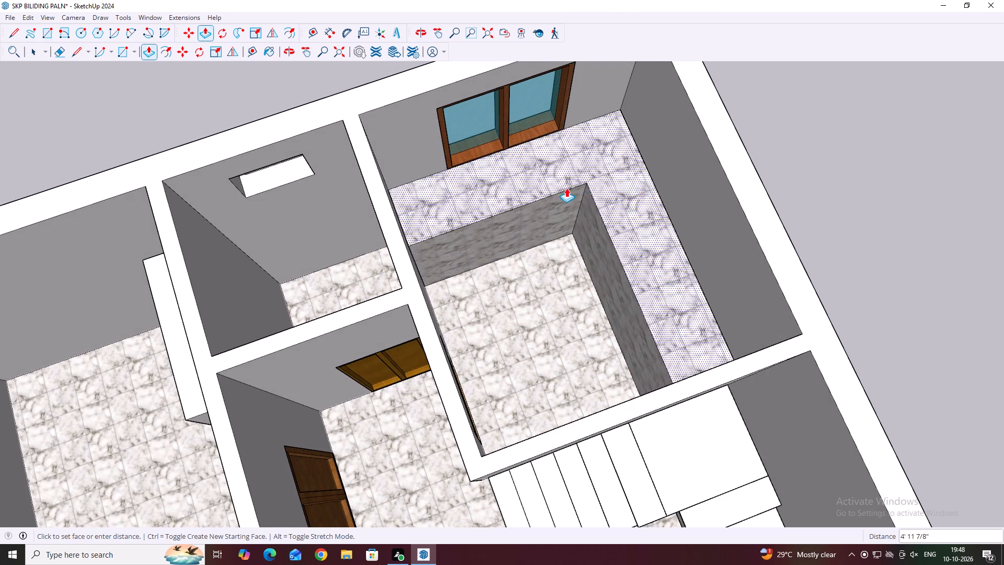
scroll(557, 188, "down", 2)
left_click(521, 184)
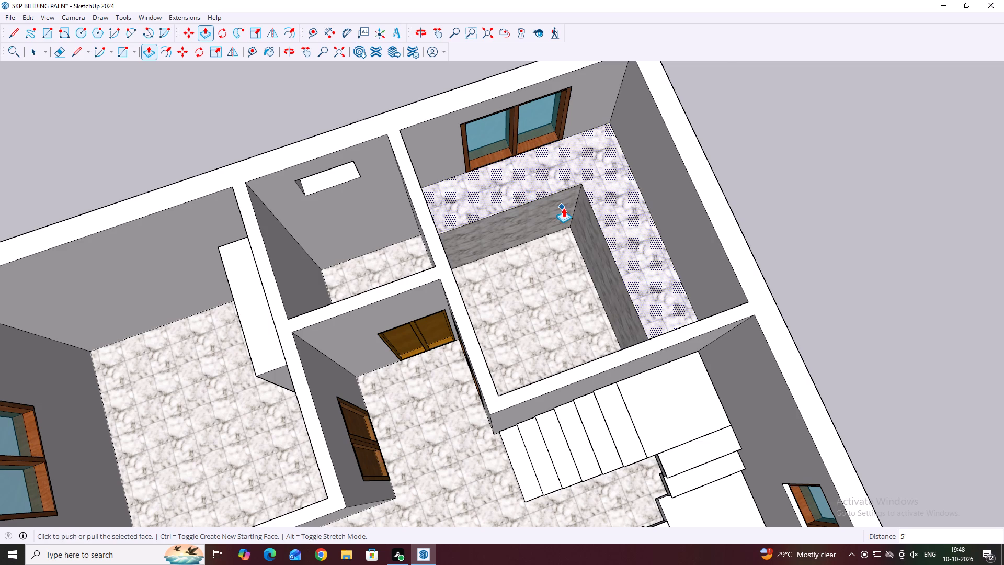
key("space")
Push/Pull the top face of the L-shaped counter beneath the window down by 2'.
scroll(522, 173, "up", 3)
middle_click_drag(524, 145, 529, 122)
middle_click_drag(551, 174, 495, 182)
scroll(586, 156, "up", 3)
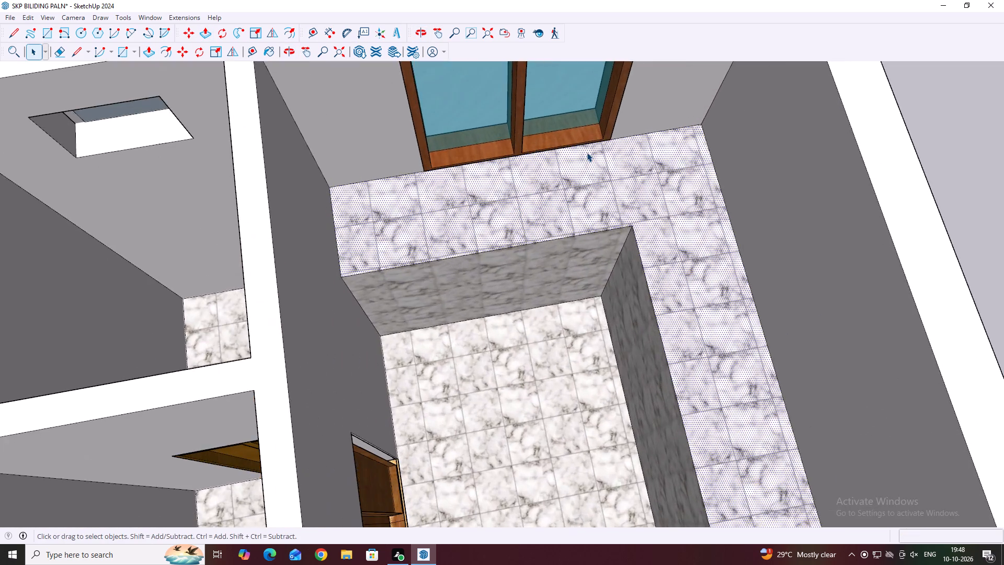
scroll(587, 152, "up", 5)
left_click(603, 162)
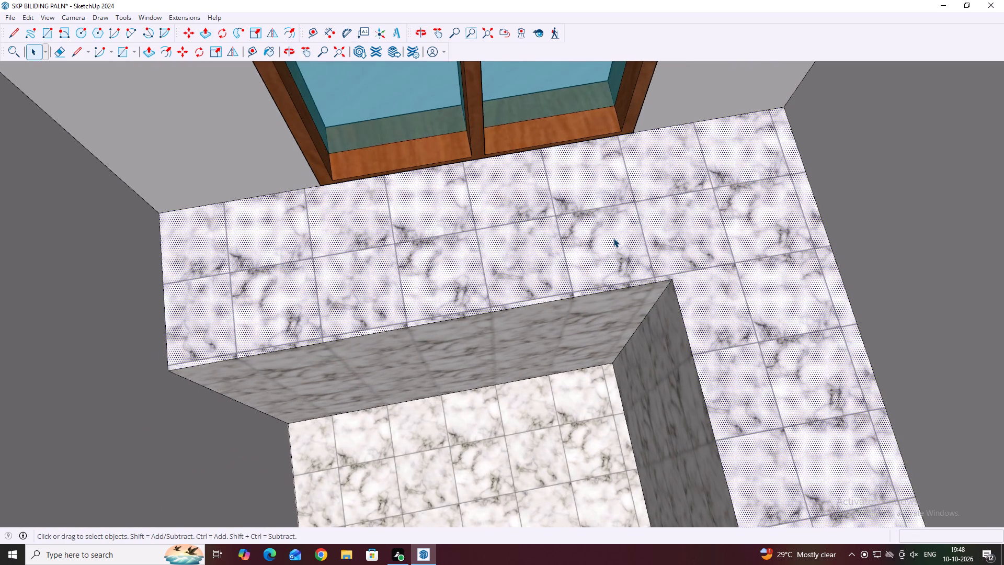
key("p")
scroll(567, 139, "up", 3)
left_click(538, 182)
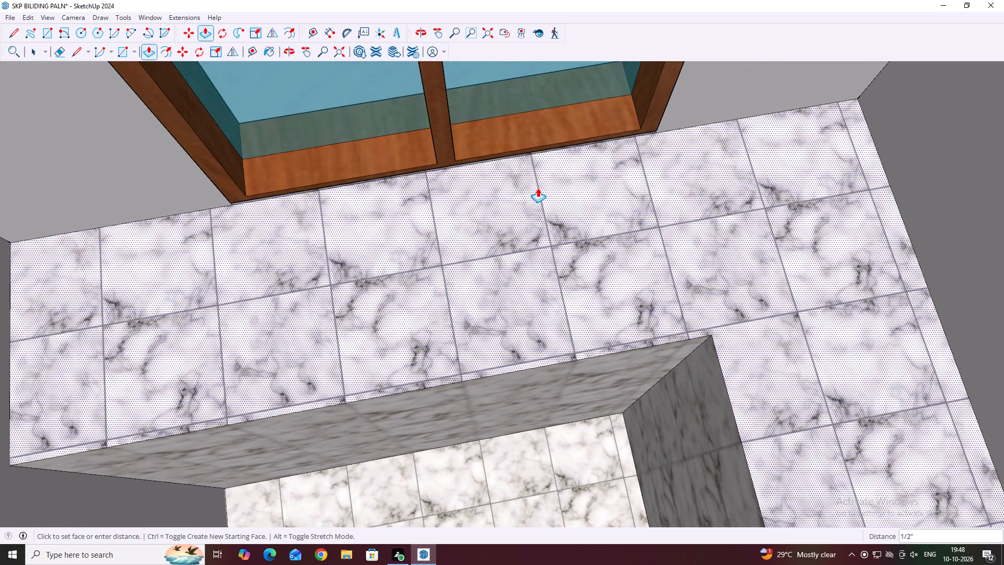
key("2")
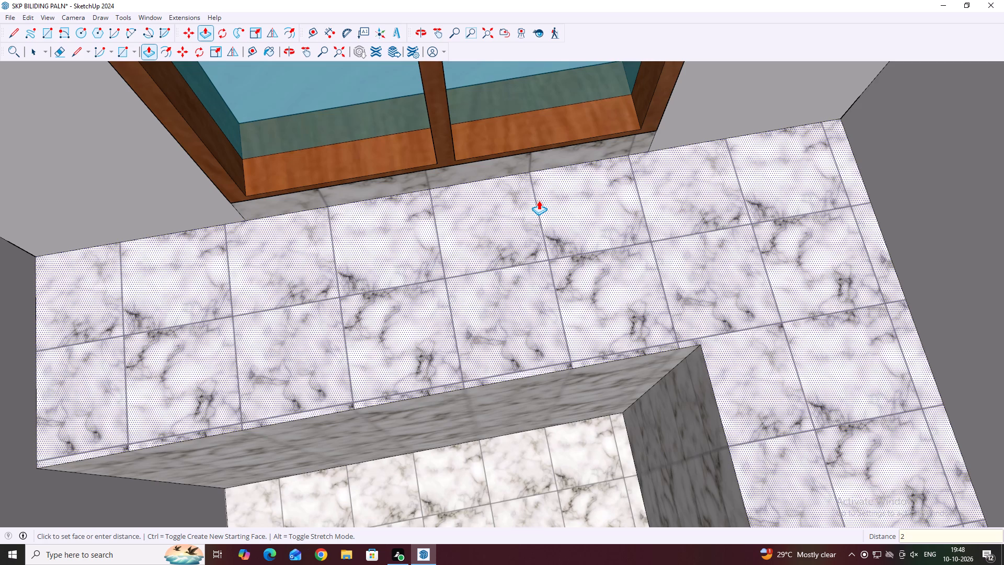
key("apostrophe")
key("Return")
middle_click_drag(574, 284, 593, 199)
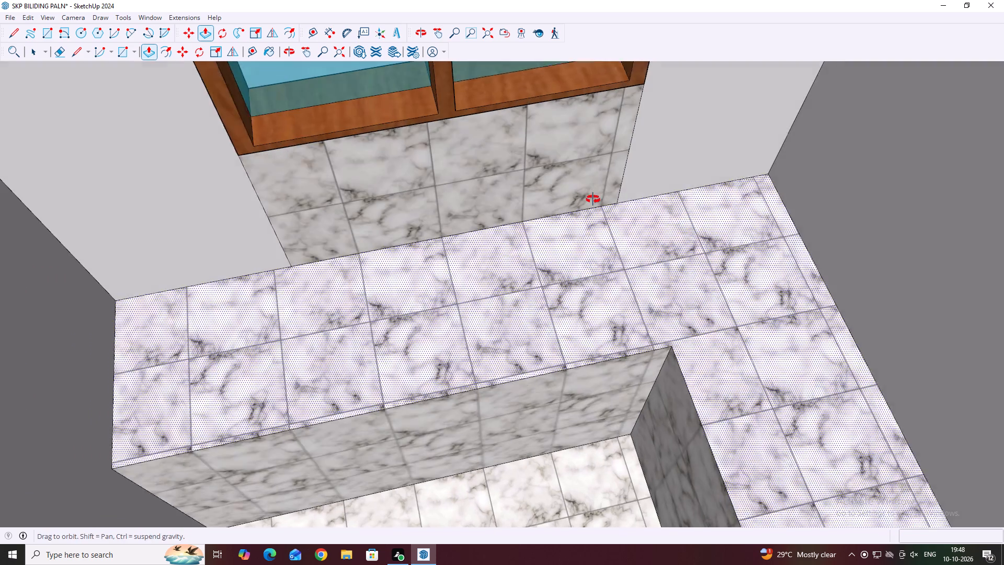
middle_click_drag(593, 199, 599, 185)
left_click(546, 241)
middle_click_drag(546, 241, 557, 205)
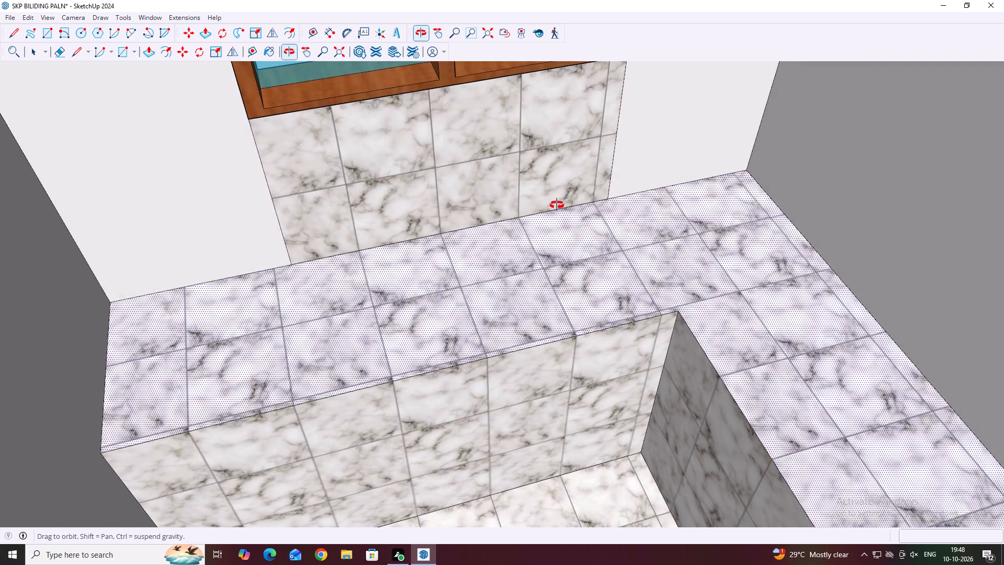
middle_click_drag(557, 205, 557, 204)
key("Escape")
scroll(557, 228, "down", 16)
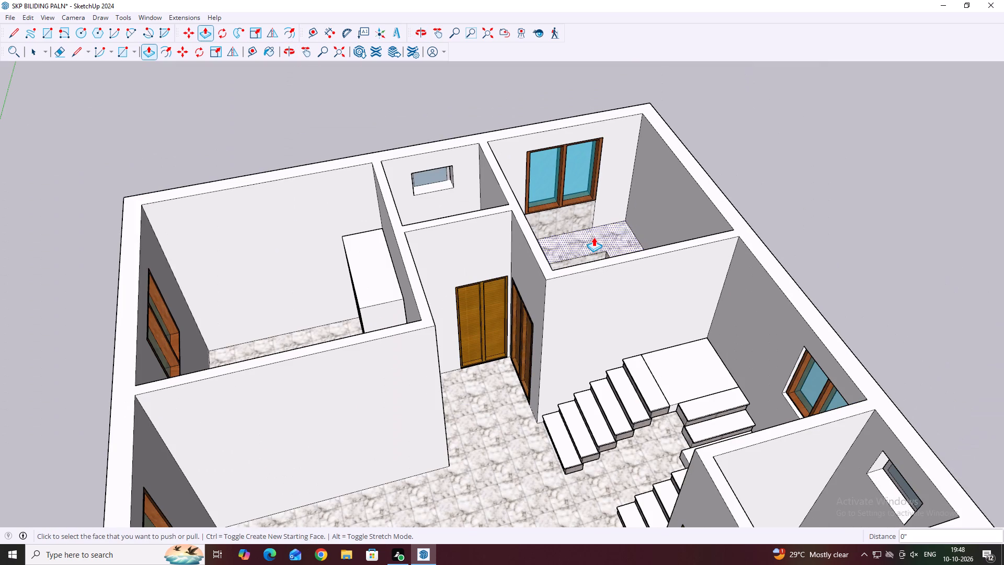
key("space")
left_click(778, 165)
middle_click_drag(623, 186, 656, 274)
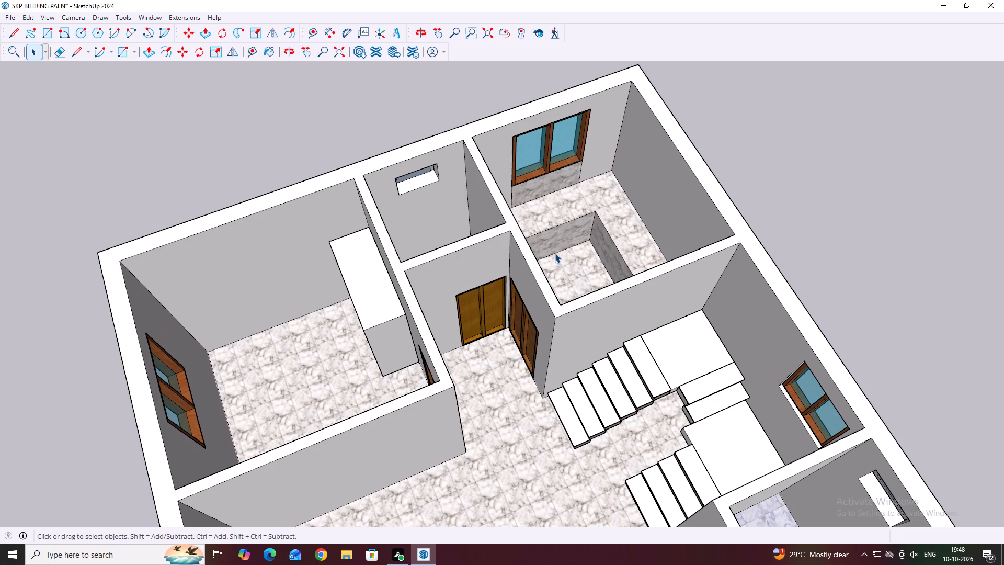
Paint the L-shaped counter's top and its inner vertical face opposite the window wall with Field Square Tile.
scroll(537, 244, "up", 2)
middle_click_drag(656, 229, 529, 212)
scroll(562, 261, "up", 4)
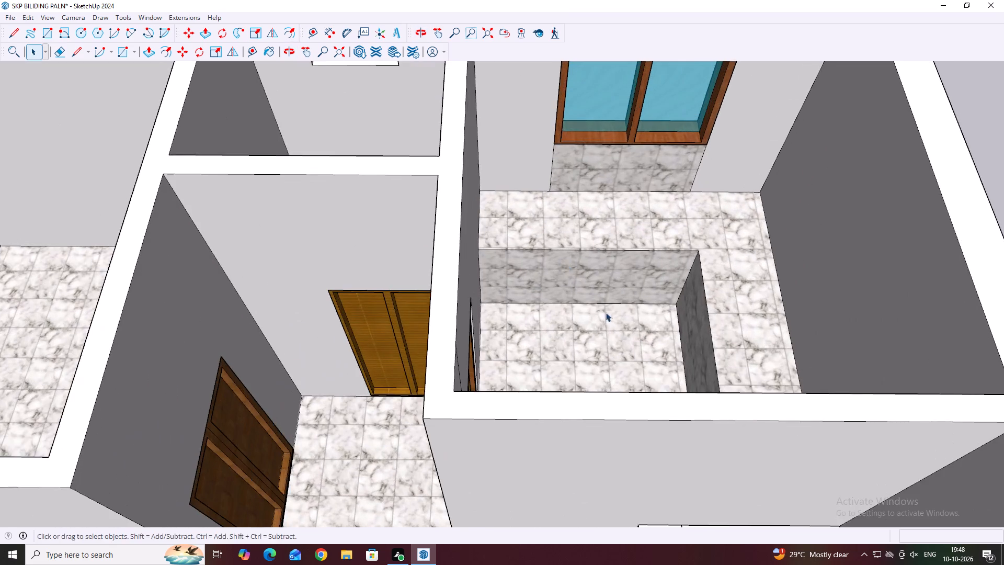
middle_click_drag(606, 312, 590, 271)
scroll(579, 279, "up", 2)
middle_click_drag(654, 280, 624, 284)
scroll(528, 291, "up", 5)
middle_click(515, 288)
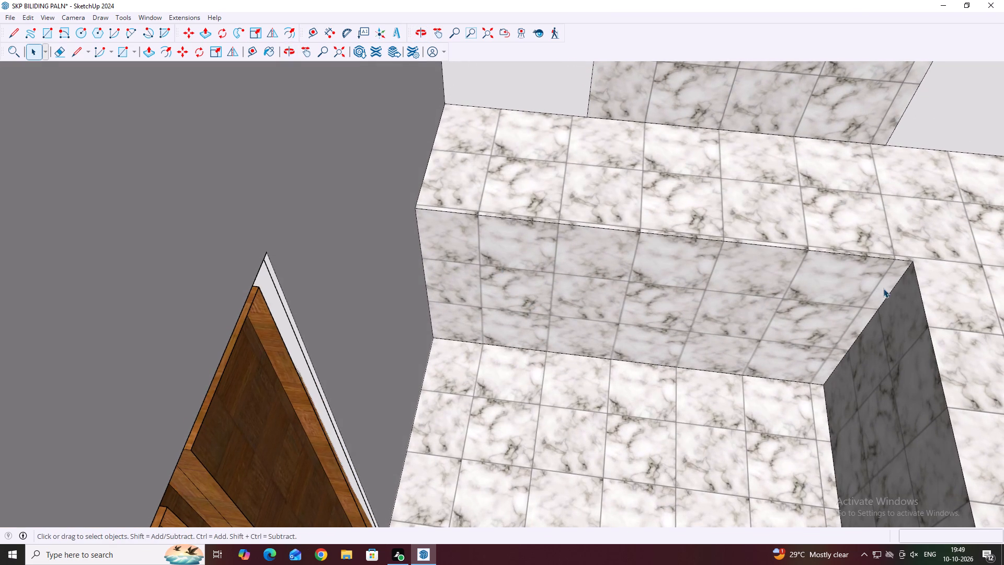
scroll(907, 267, "up", 2)
middle_click_drag(555, 311, 618, 303)
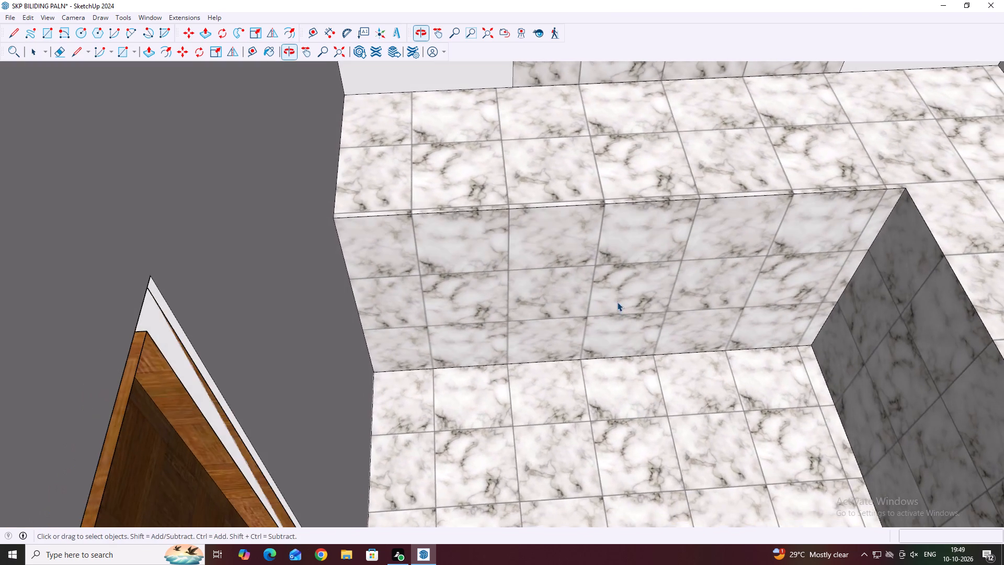
scroll(617, 302, "down", 6)
left_click(643, 275)
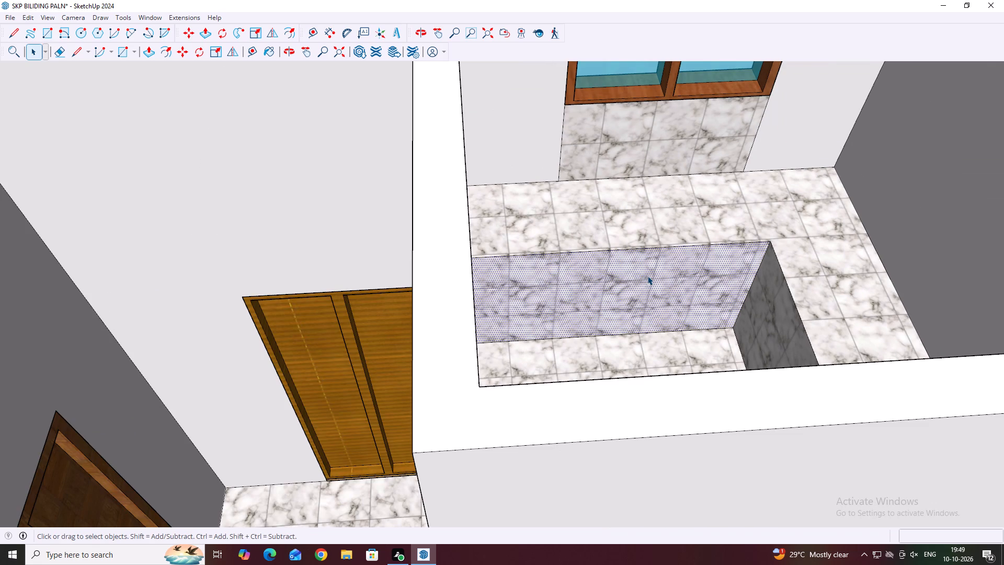
type("B")
key("space")
key("Escape")
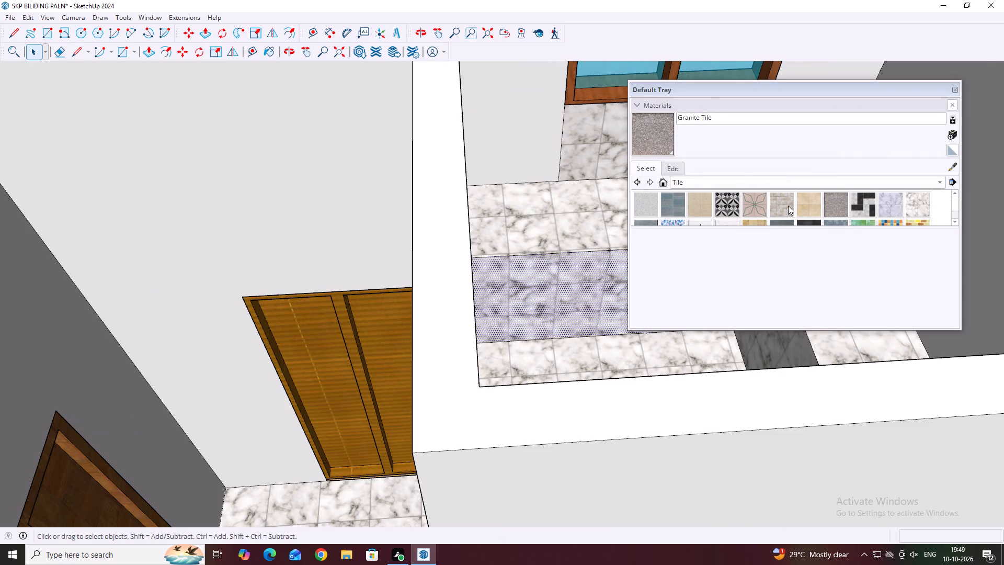
scroll(721, 208, "down", 8)
scroll(770, 198, "up", 6)
left_click(803, 206)
left_click(560, 207)
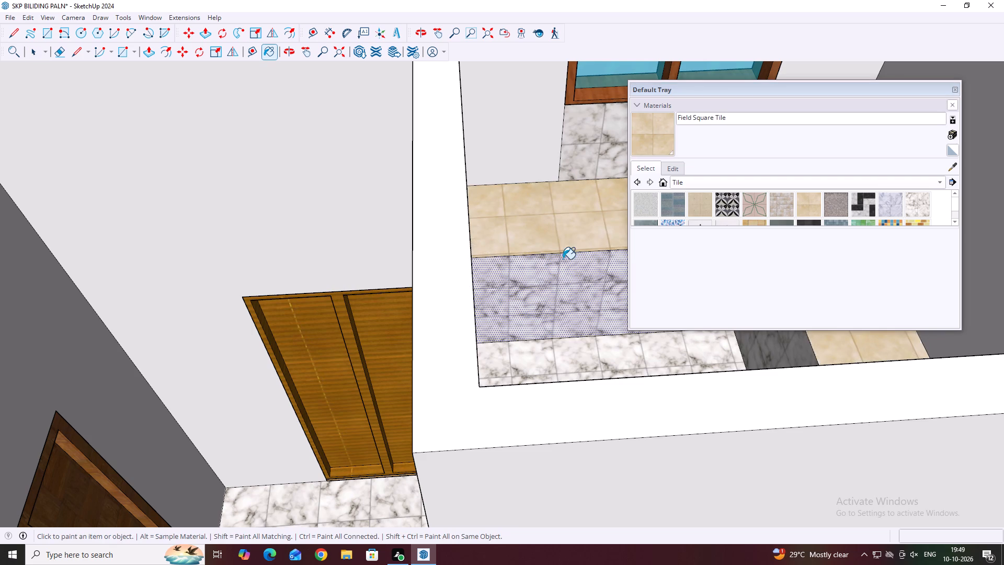
left_click(564, 305)
Paint the counter's other inner vertical face, along the long side wall, with Field Square Tile and close the materials.
scroll(556, 295, "down", 5)
middle_click_drag(552, 248, 574, 353)
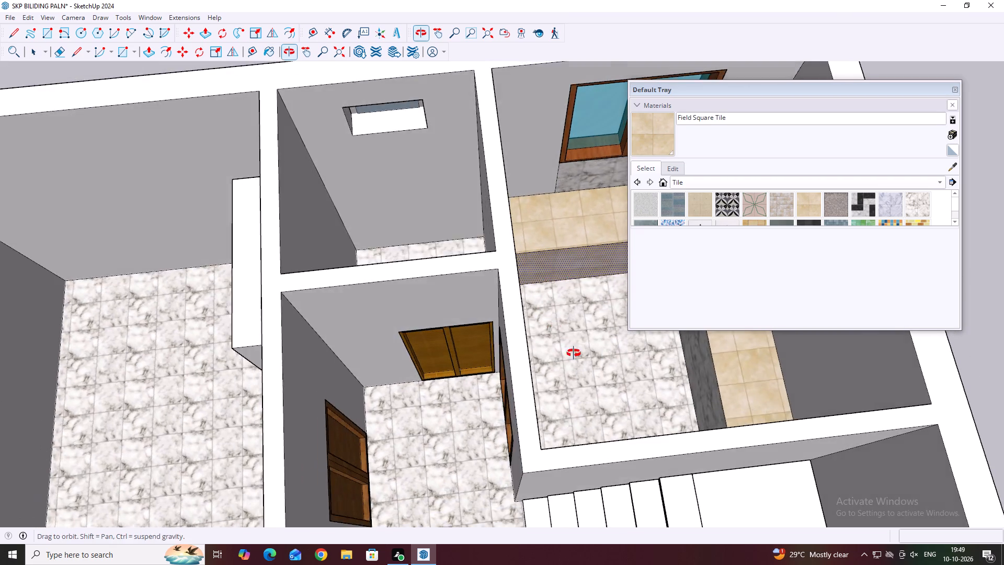
middle_click_drag(574, 353, 571, 351)
scroll(574, 353, "down", 2)
scroll(675, 384, "up", 7)
left_click(698, 387)
scroll(691, 401, "down", 7)
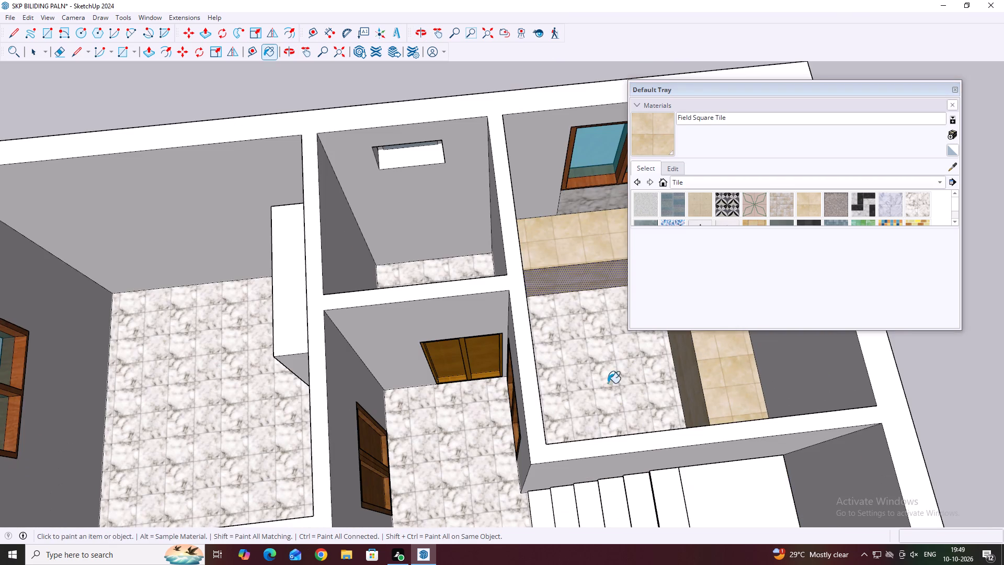
middle_click_drag(564, 385, 574, 372)
key("Escape")
key("space")
scroll(540, 297, "down", 7)
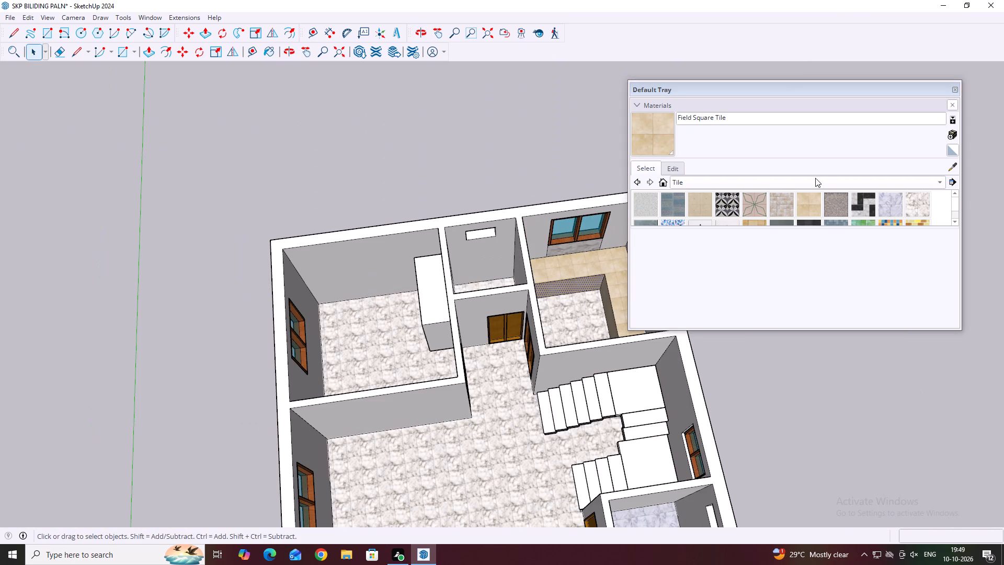
left_click(954, 89)
scroll(611, 261, "up", 7)
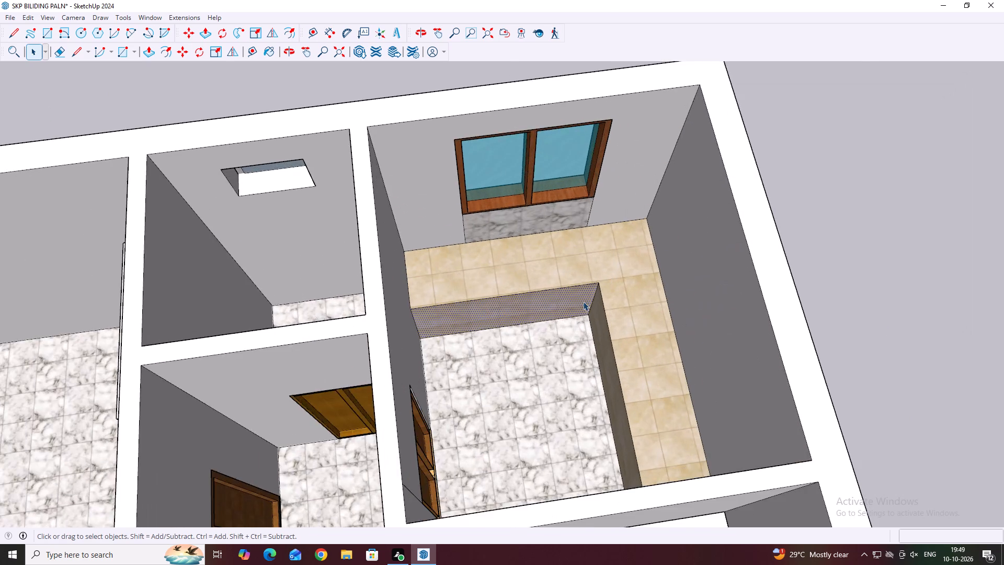
scroll(583, 301, "up", 4)
scroll(879, 167, "down", 5)
left_click(930, 145)
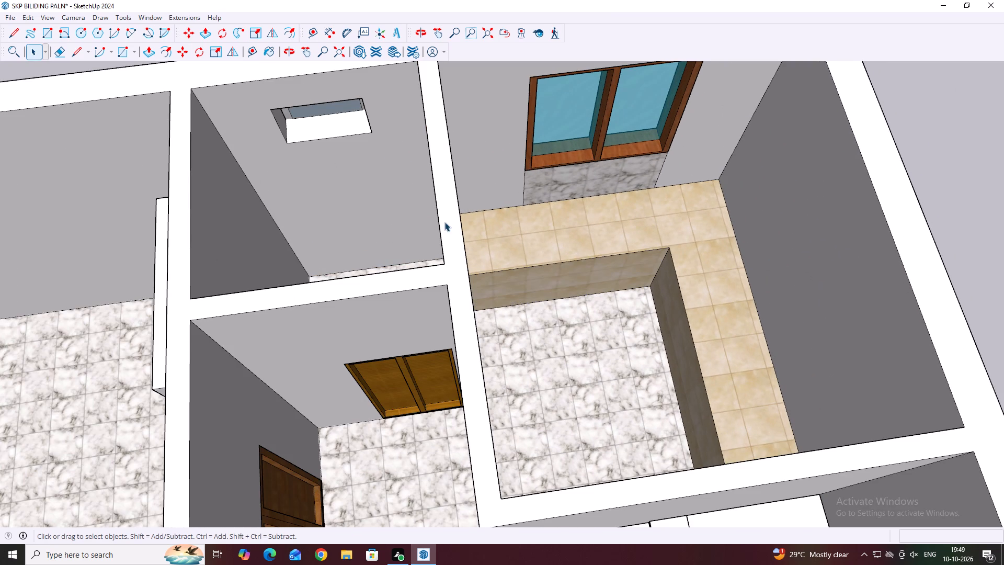
scroll(487, 236, "down", 5)
middle_click_drag(627, 267, 666, 232)
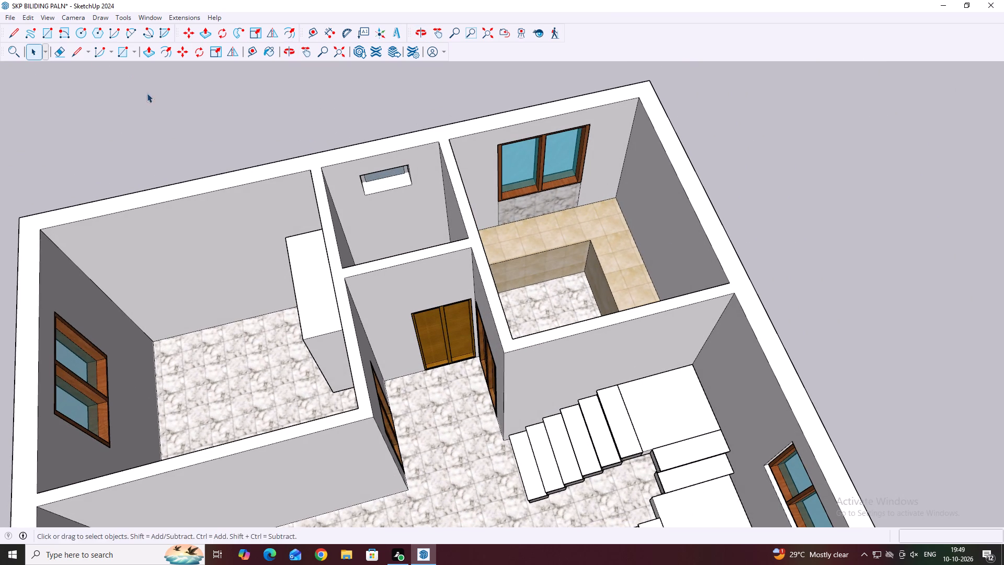
Save the model as SKP BILIDING PALN, replacing the existing file.
left_click(2, 20)
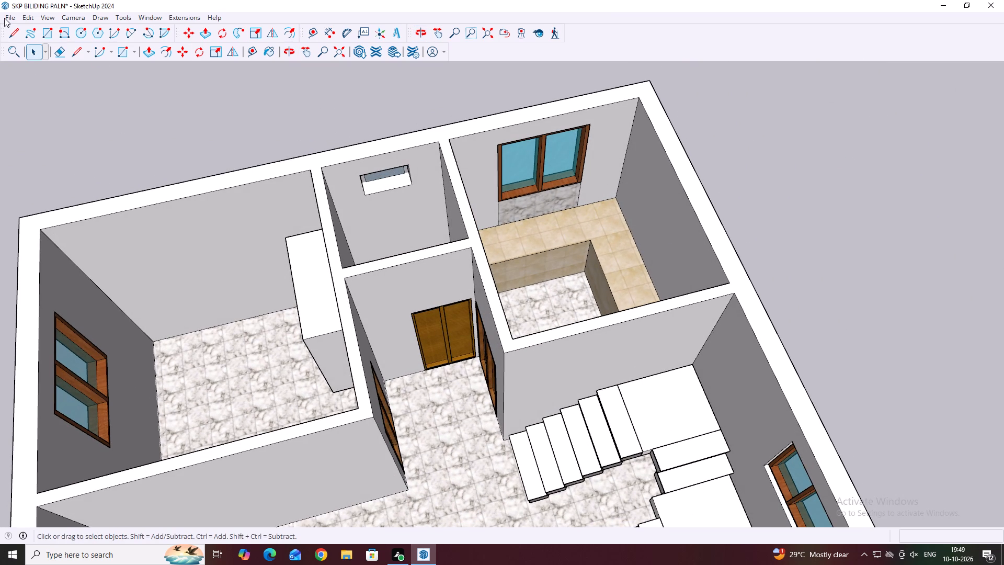
left_click(4, 18)
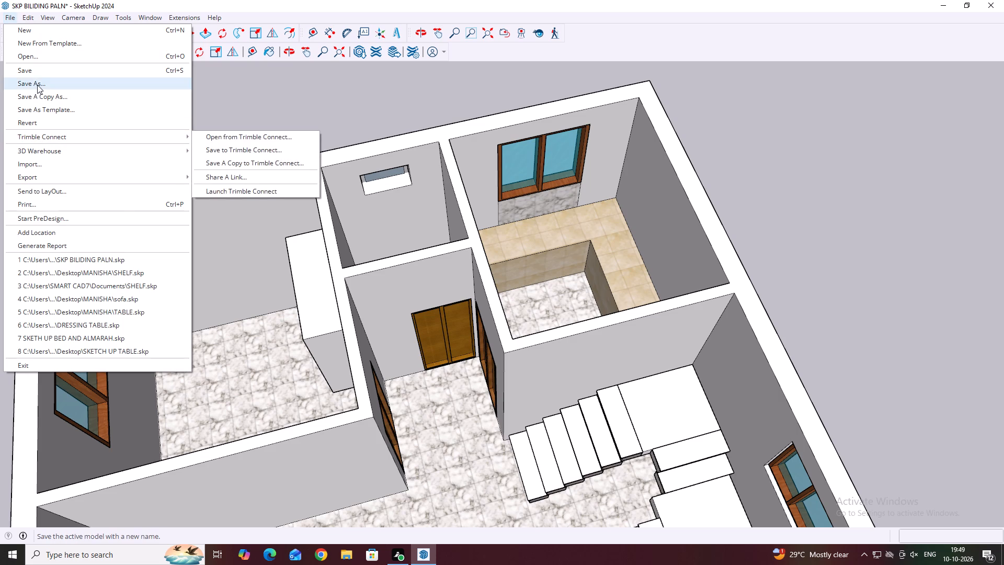
left_click(37, 85)
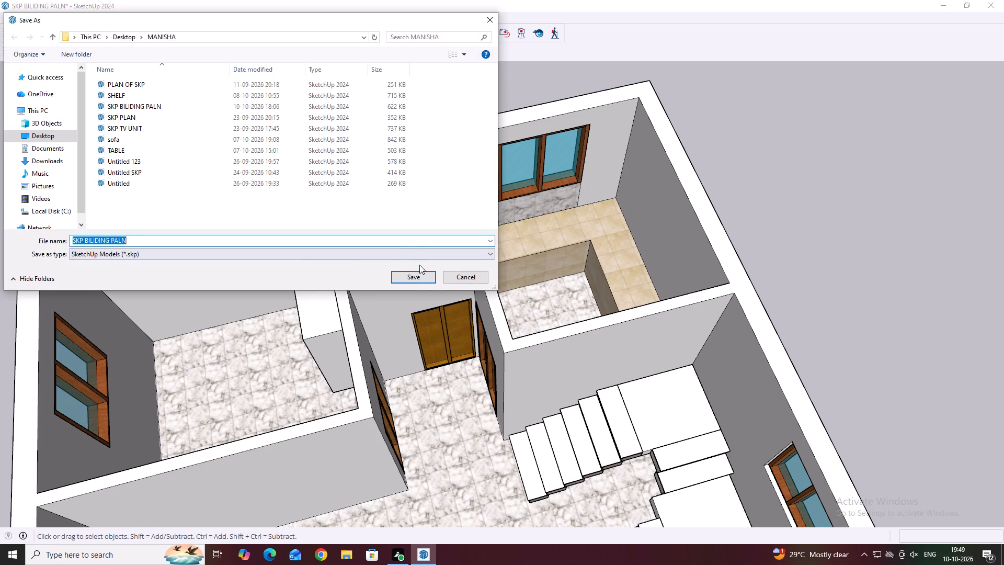
left_click(421, 276)
left_click_drag(522, 279, 527, 281)
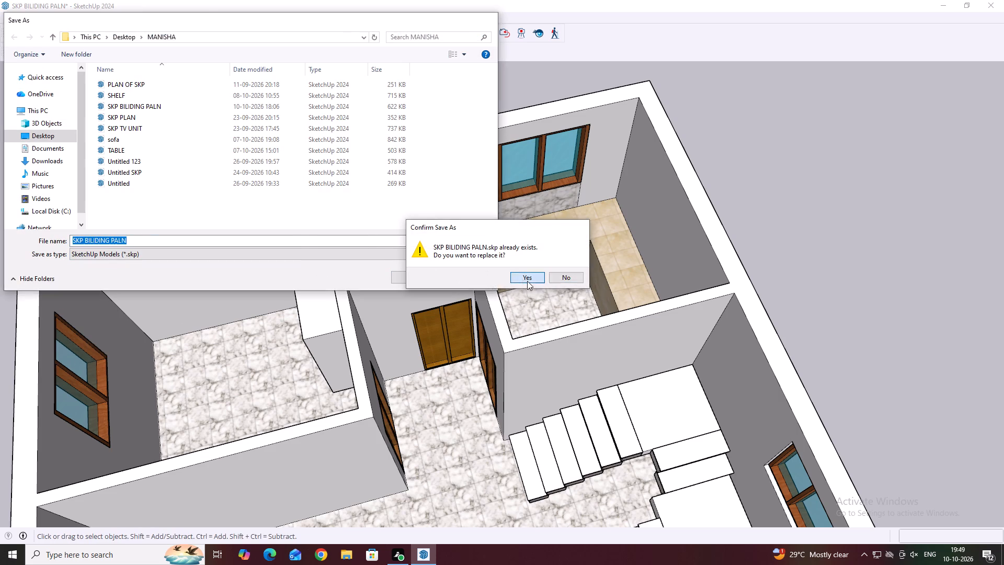
Examine the tiled L-shaped counter in the rear corner room from above and up close at its front face.
middle_click_drag(614, 232, 595, 247)
scroll(589, 260, "down", 3)
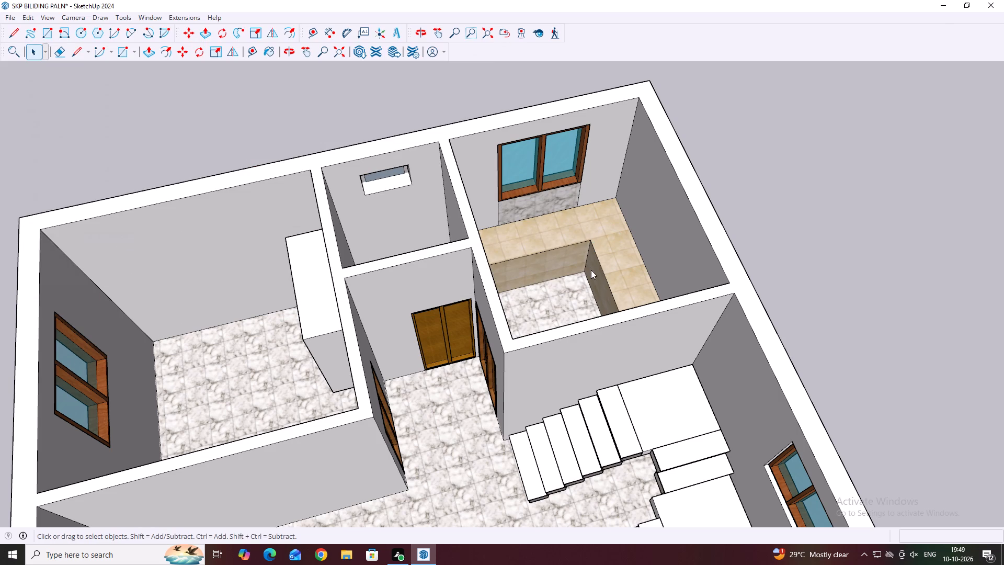
scroll(590, 266, "down", 4)
middle_click_drag(534, 297, 452, 362)
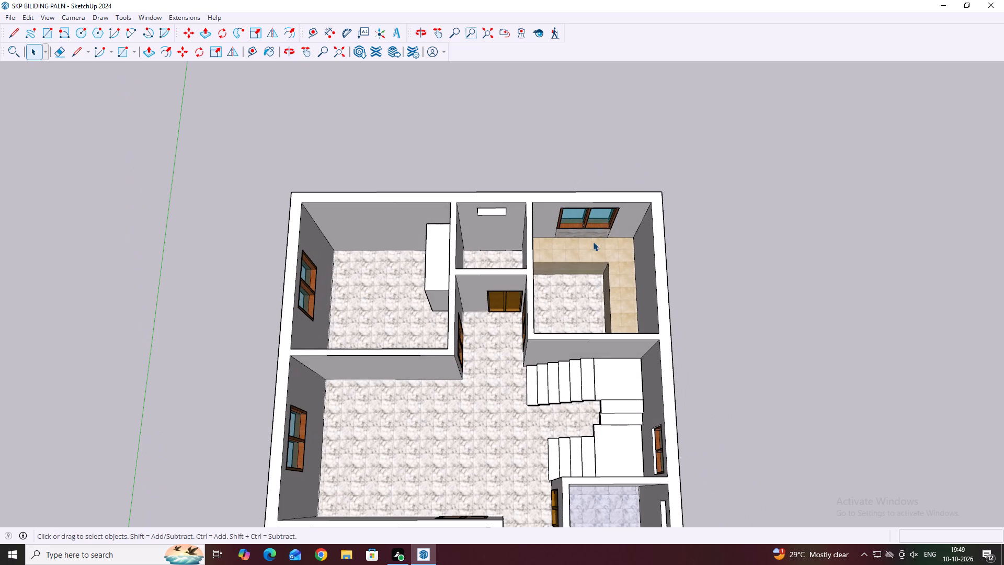
middle_click_drag(545, 264, 515, 294)
scroll(593, 320, "up", 5)
scroll(618, 240, "up", 3)
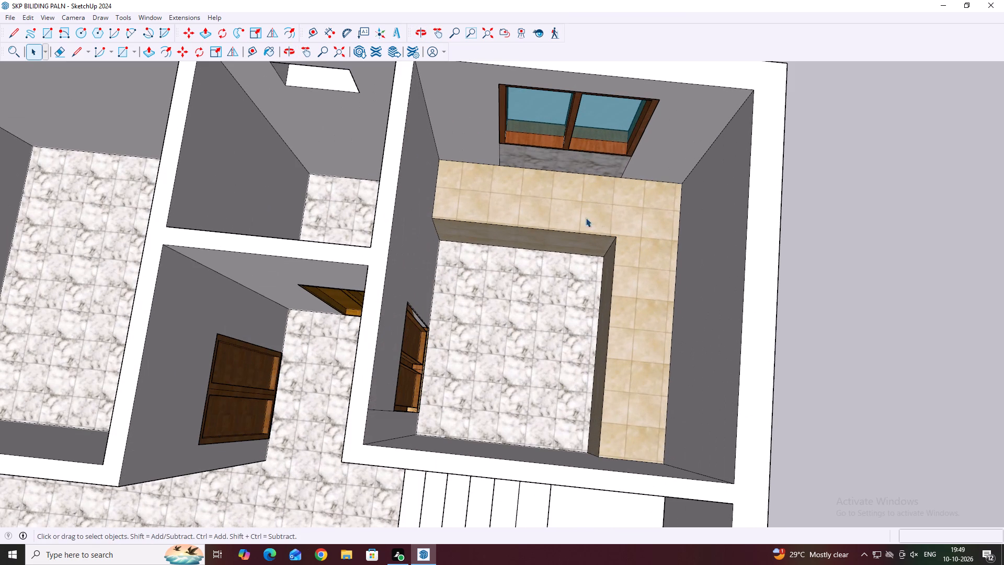
middle_click(508, 246)
scroll(508, 246, "up", 1)
scroll(466, 243, "up", 1)
middle_click_drag(452, 243, 425, 177)
scroll(433, 204, "up", 3)
middle_click_drag(434, 221, 448, 164)
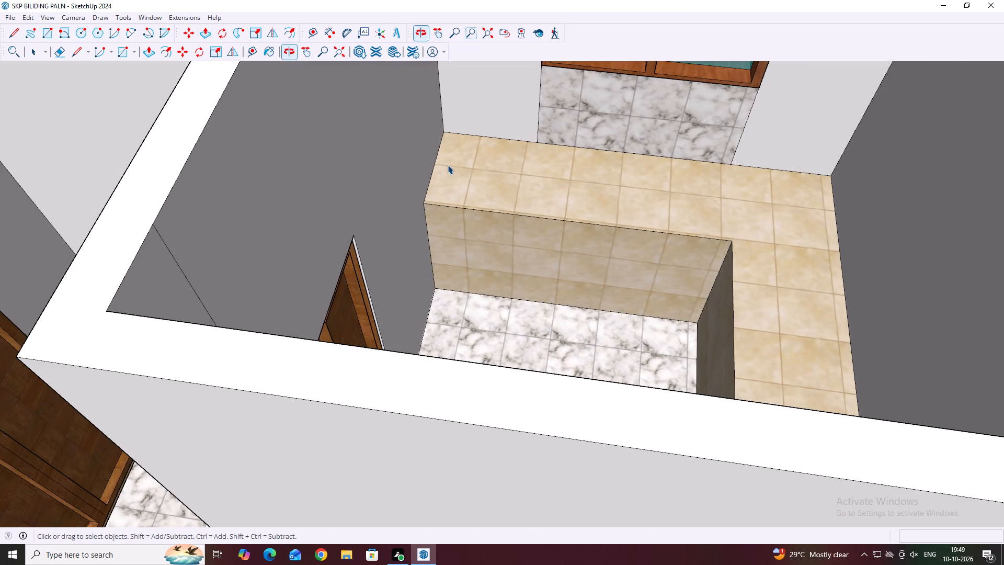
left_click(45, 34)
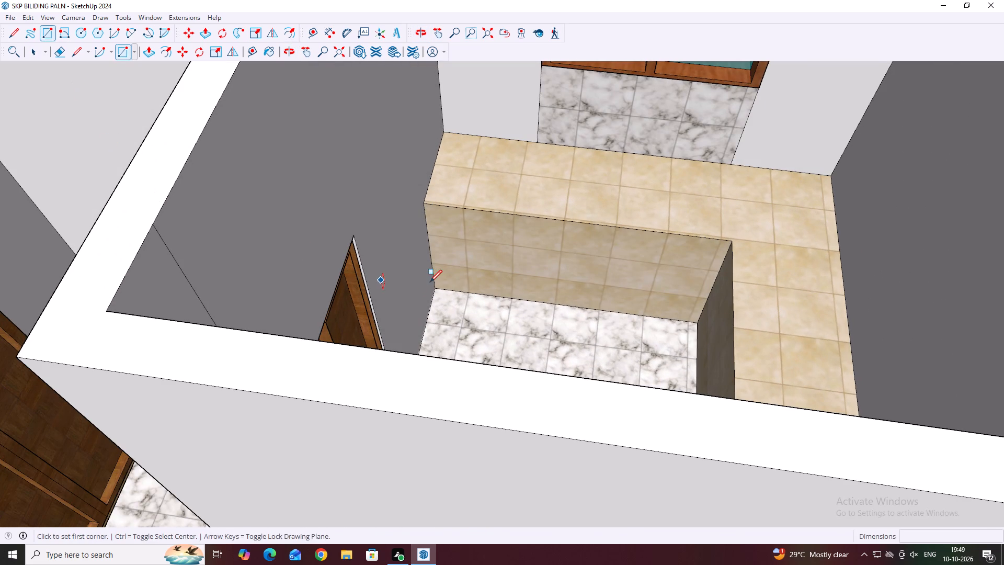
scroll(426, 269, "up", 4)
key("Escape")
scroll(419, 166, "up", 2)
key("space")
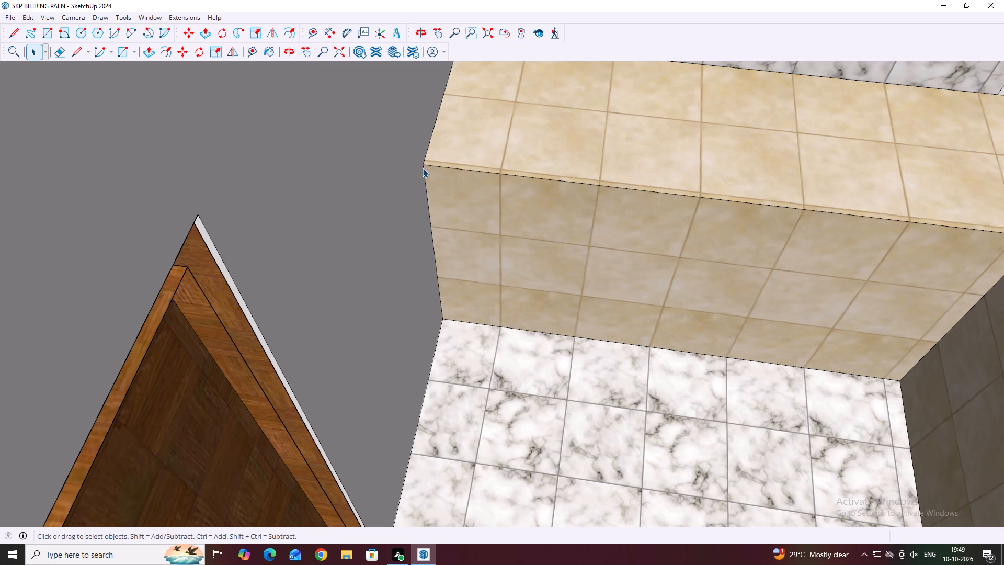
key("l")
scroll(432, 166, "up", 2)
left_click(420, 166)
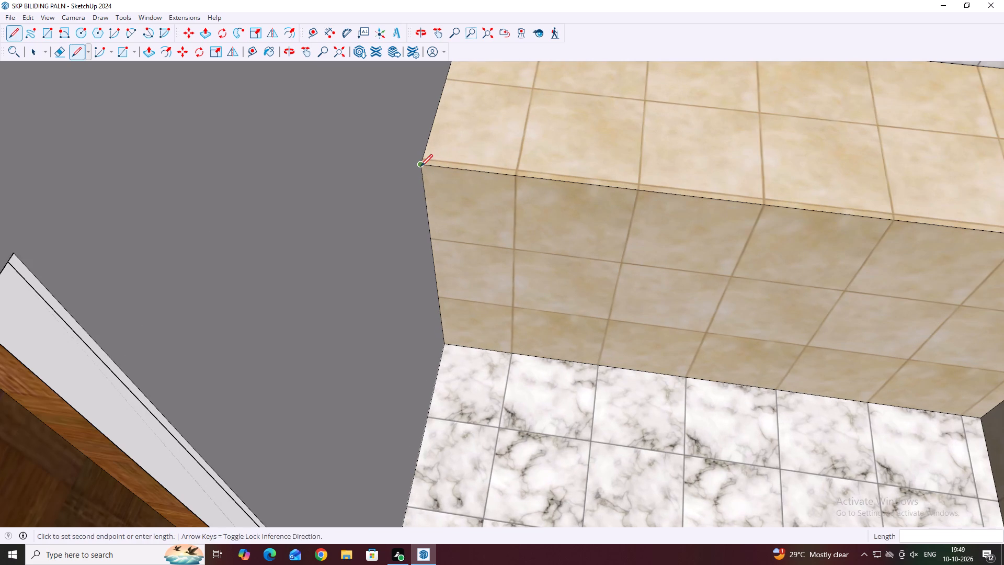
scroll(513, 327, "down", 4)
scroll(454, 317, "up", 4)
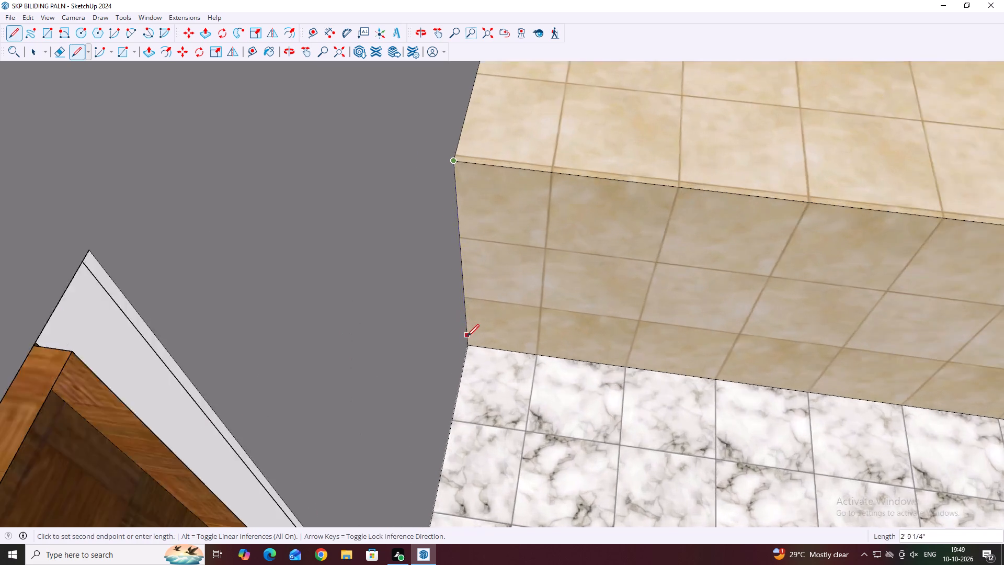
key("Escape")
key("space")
Offset the outline of the counter's inner vertical face, on the run beneath the window, inward by 1".
scroll(461, 267, "up", 1)
left_click(460, 266)
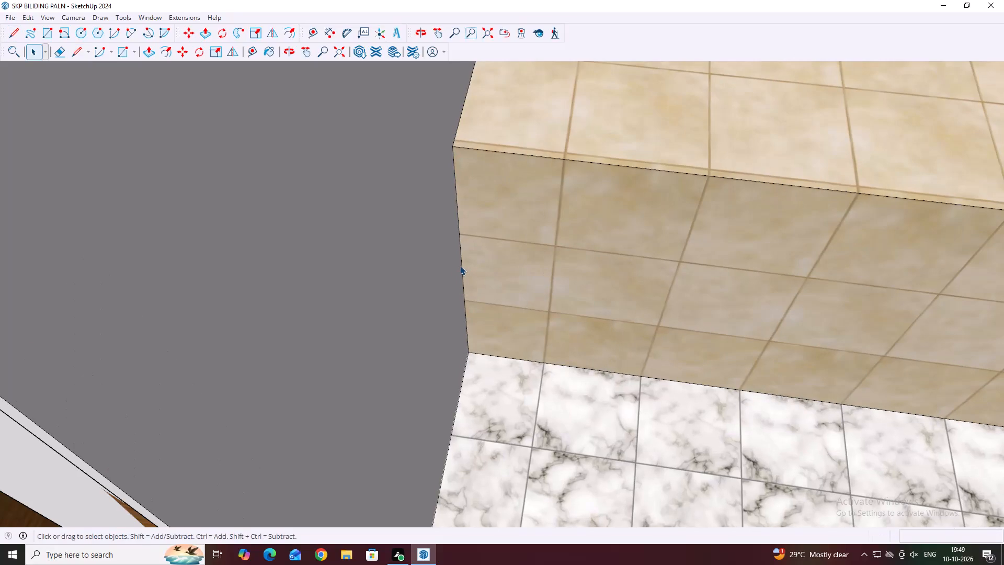
scroll(465, 273, "down", 2)
scroll(586, 246, "down", 5)
left_click(654, 257)
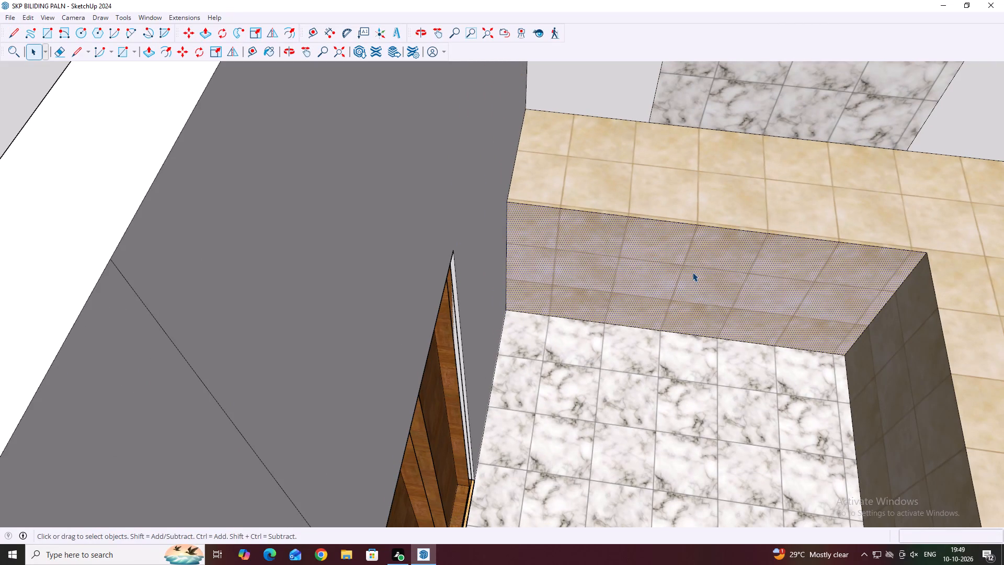
key("f")
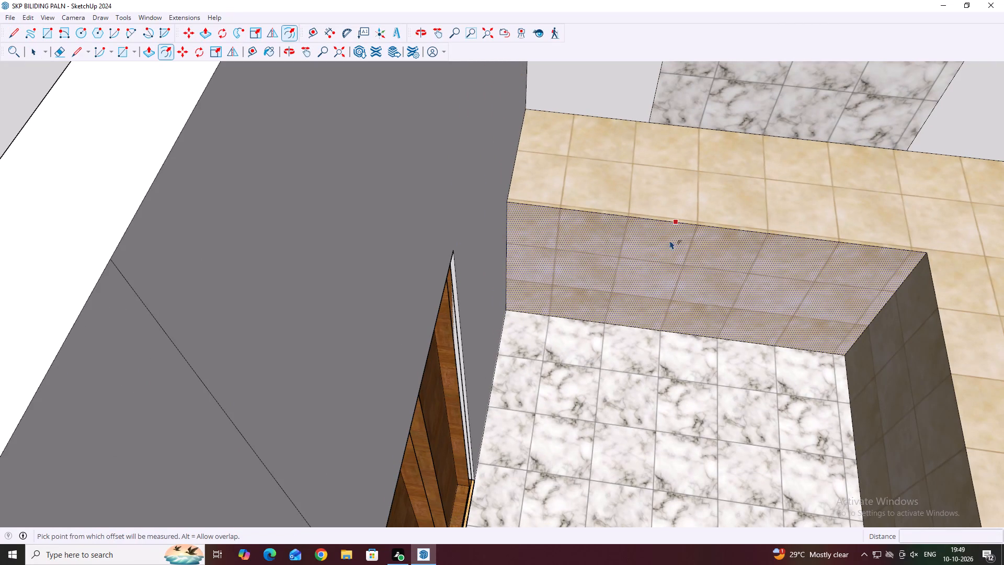
left_click(675, 222)
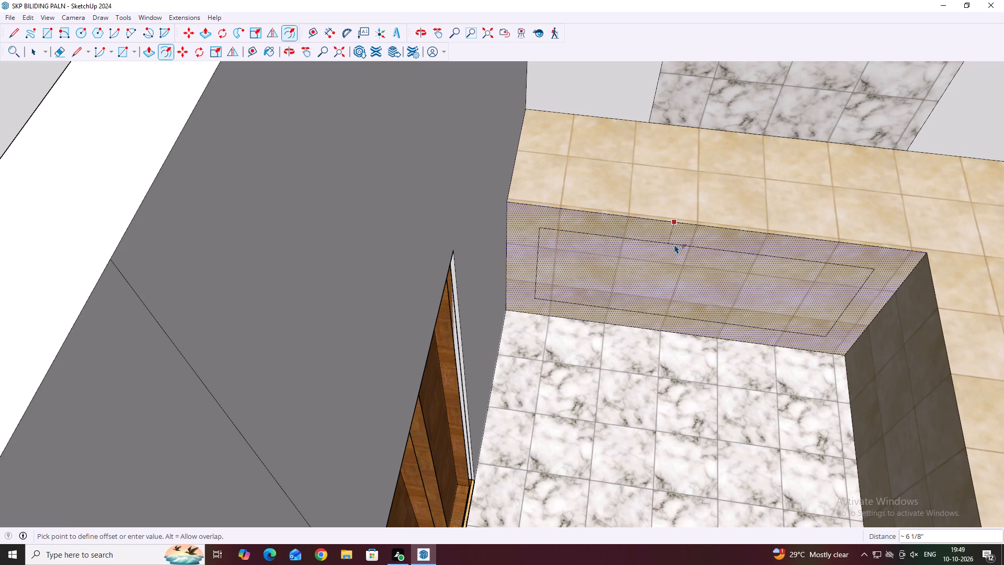
key("1")
key("Return")
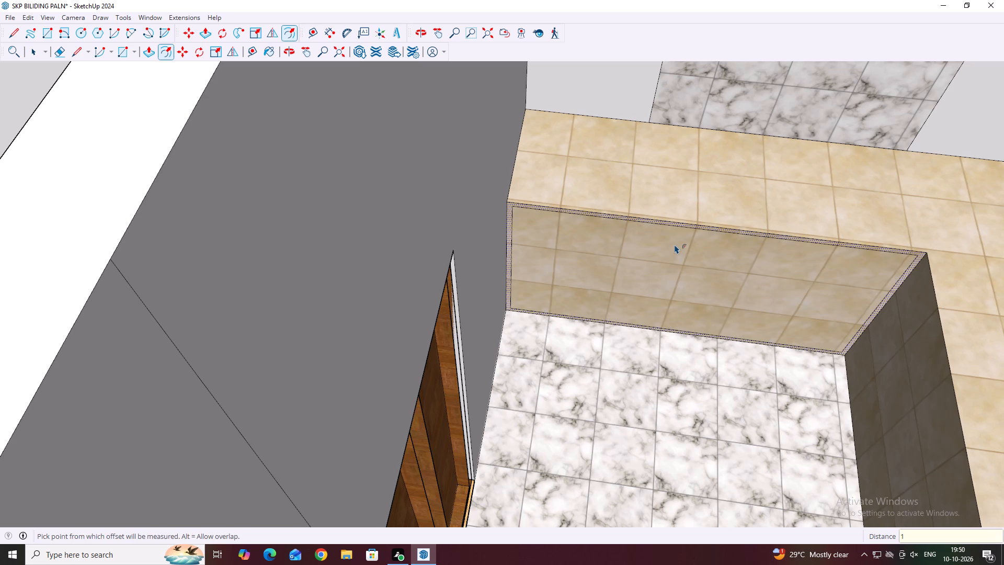
key("space")
Examine the narrow border around the counter's inner face beneath the window, including its top edge and corners.
scroll(685, 238, "up", 4)
scroll(400, 207, "up", 3)
scroll(458, 189, "down", 2)
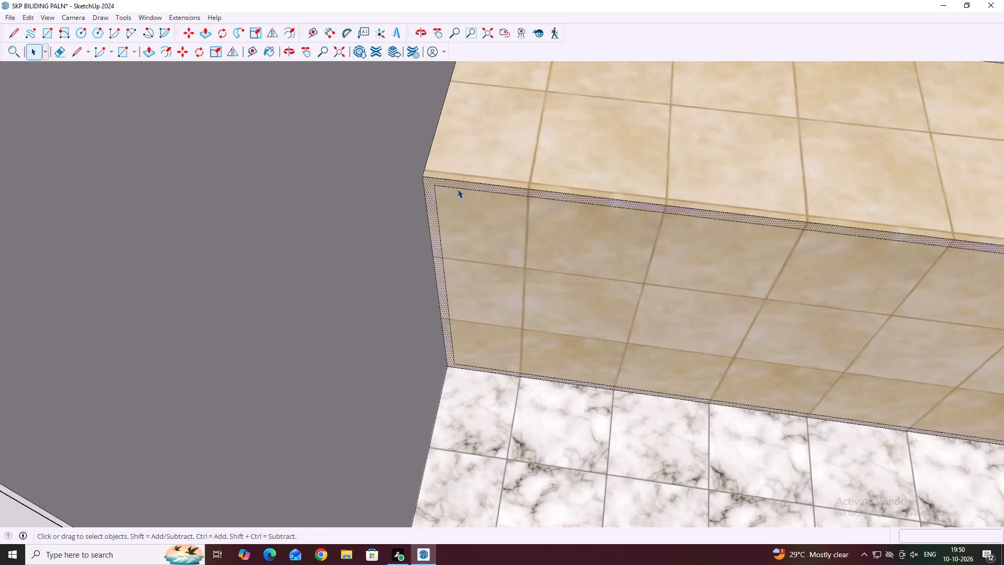
scroll(458, 189, "down", 2)
middle_click_drag(657, 202, 662, 165)
scroll(641, 169, "down", 4)
key("Escape")
scroll(572, 196, "down", 7)
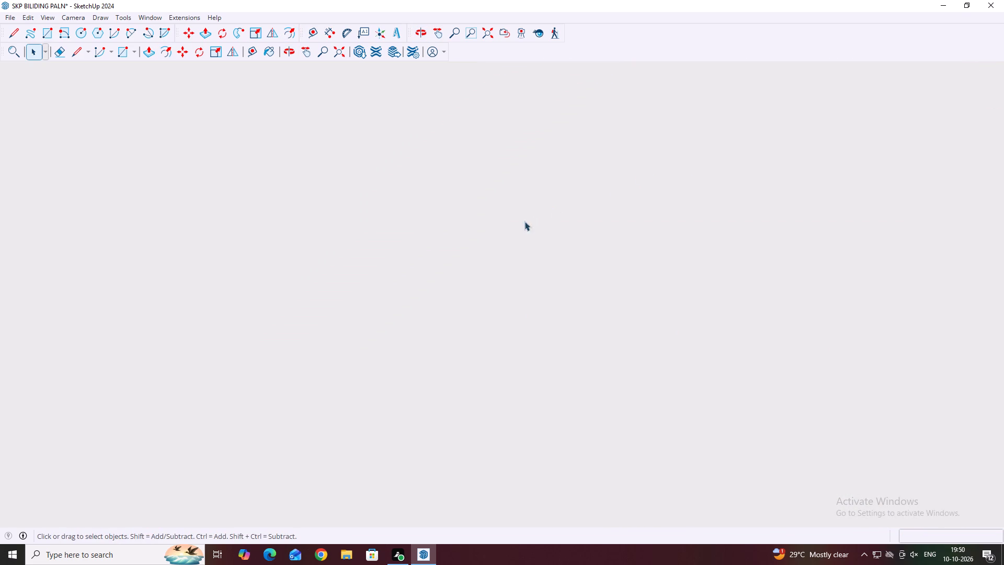
scroll(524, 221, "down", 20)
scroll(524, 221, "down", 14)
middle_click_drag(596, 171, 572, 269)
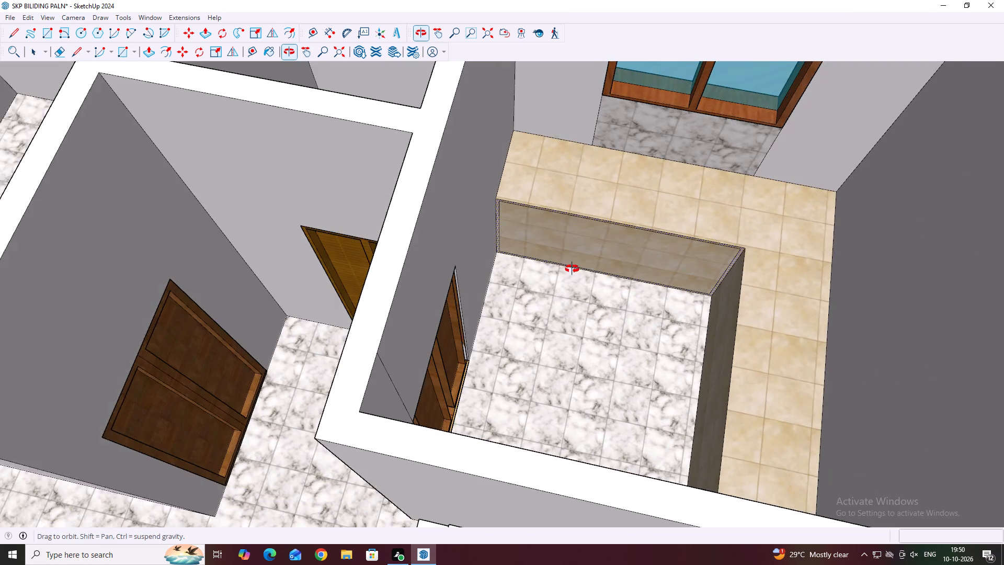
middle_click_drag(572, 269, 572, 270)
scroll(649, 245, "up", 5)
left_click(731, 218)
scroll(728, 225, "up", 3)
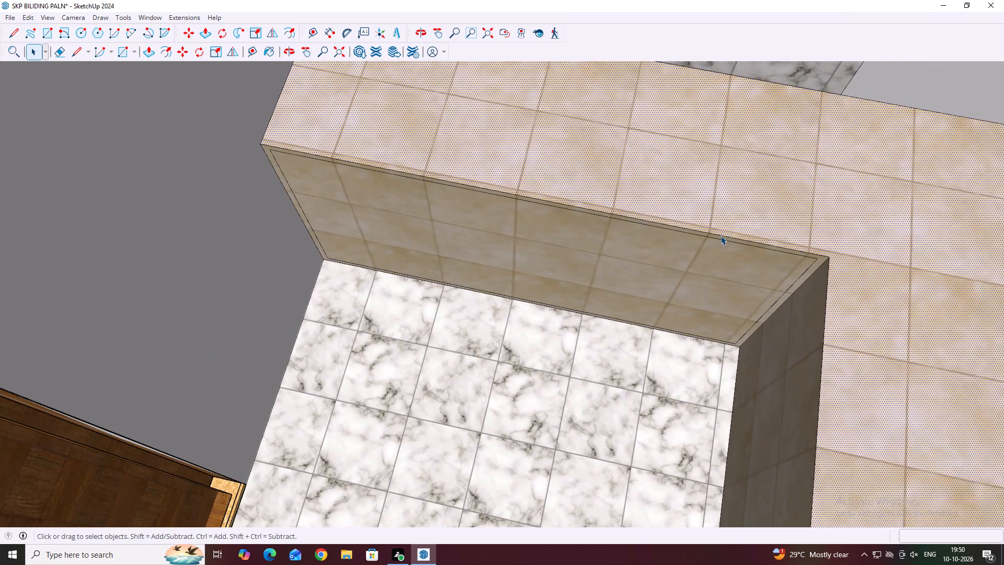
middle_click_drag(721, 240, 729, 209)
scroll(724, 211, "up", 3)
middle_click_drag(722, 205, 739, 169)
scroll(737, 168, "up", 5)
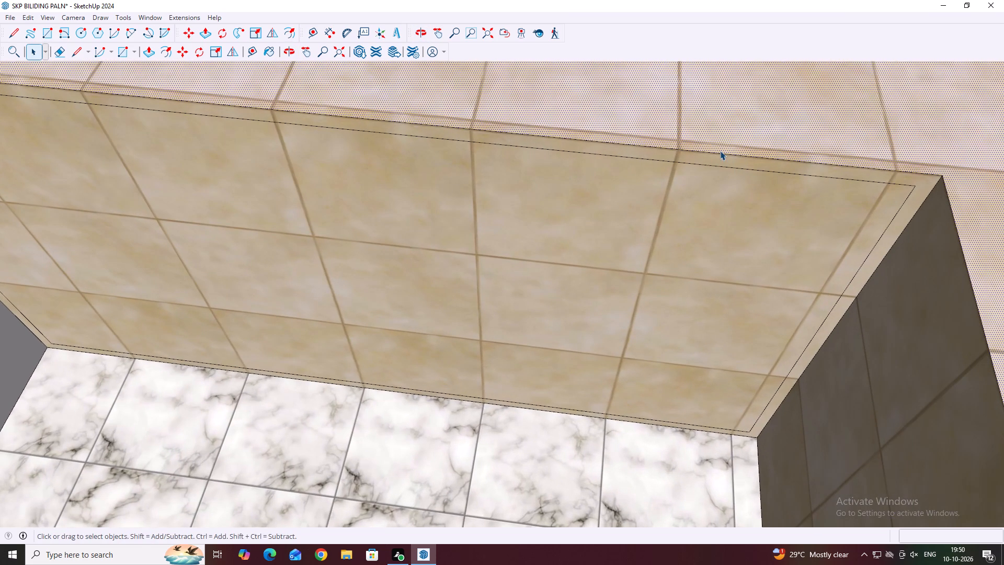
left_click(720, 150)
scroll(720, 150, "up", 2)
left_click(720, 149)
scroll(714, 152, "down", 6)
key("Escape")
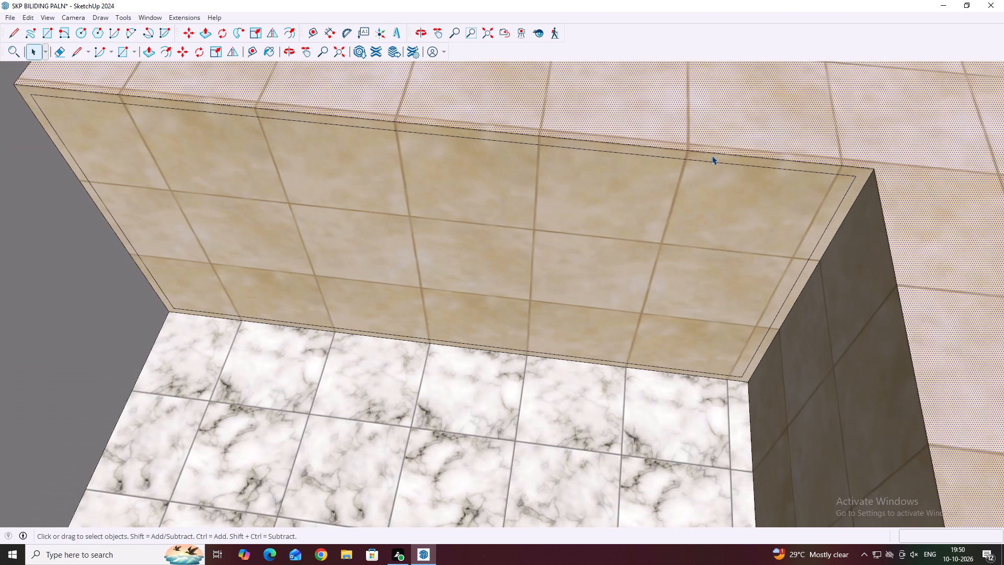
left_click(708, 156)
Draw a dividing line about 2' 10" long between the top and bottom midpoints of the inset panel on the counter's inner face.
middle_click_drag(778, 173, 830, 134)
scroll(788, 220, "down", 5)
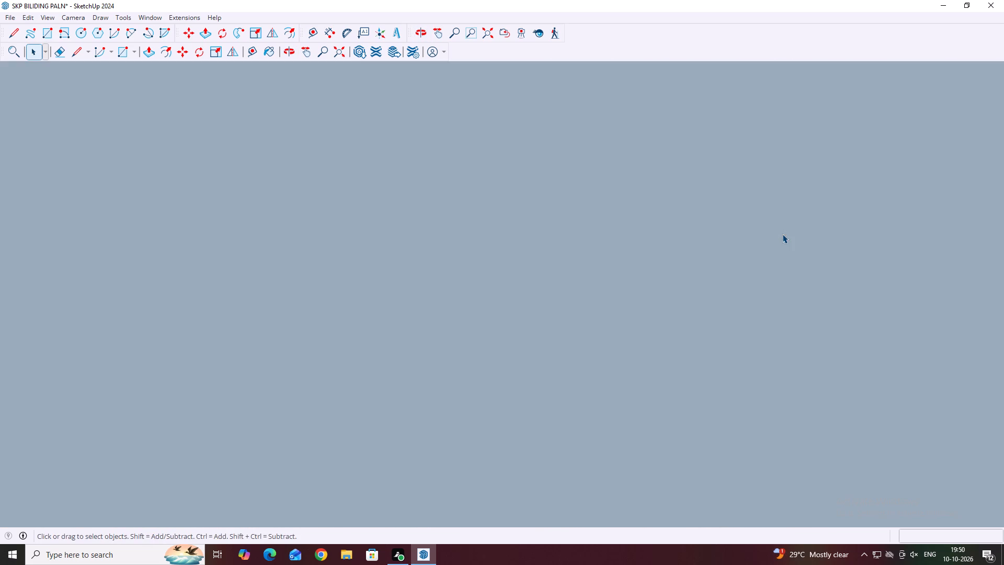
scroll(716, 225, "down", 20)
scroll(716, 225, "down", 12)
scroll(579, 256, "down", 13)
scroll(520, 324, "down", 6)
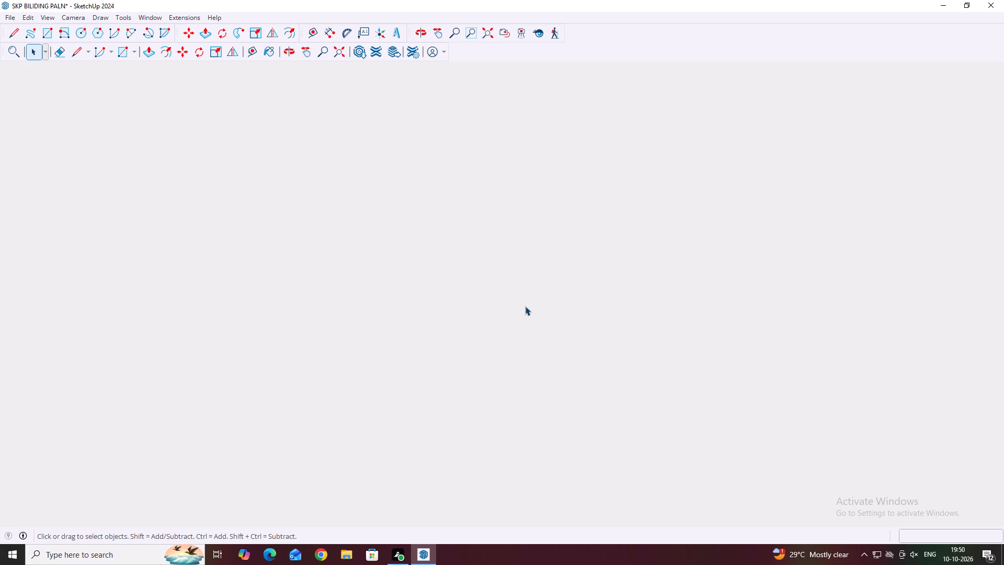
scroll(555, 304, "down", 19)
scroll(559, 302, "down", 20)
scroll(559, 302, "down", 8)
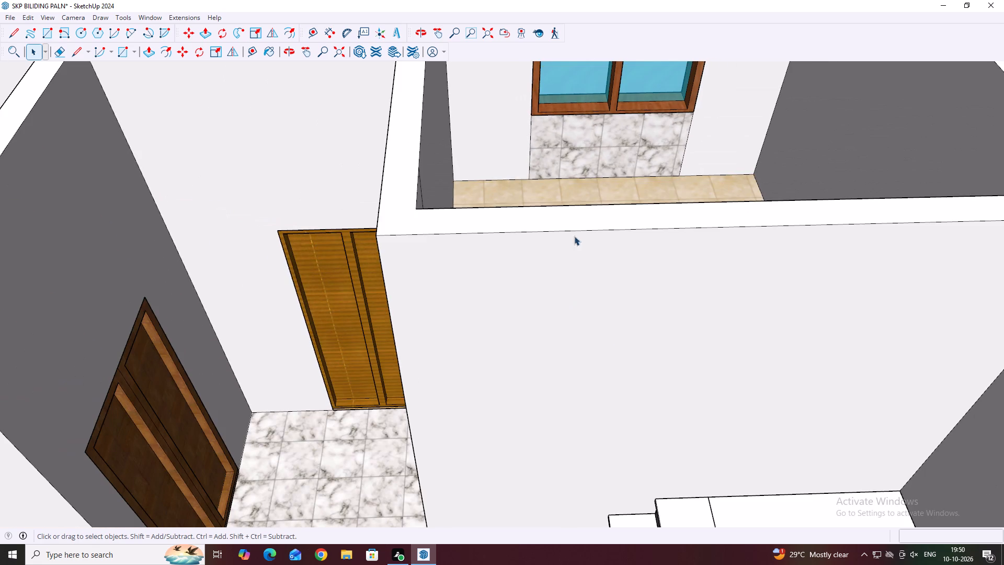
middle_click_drag(618, 229, 608, 325)
scroll(568, 193, "up", 5)
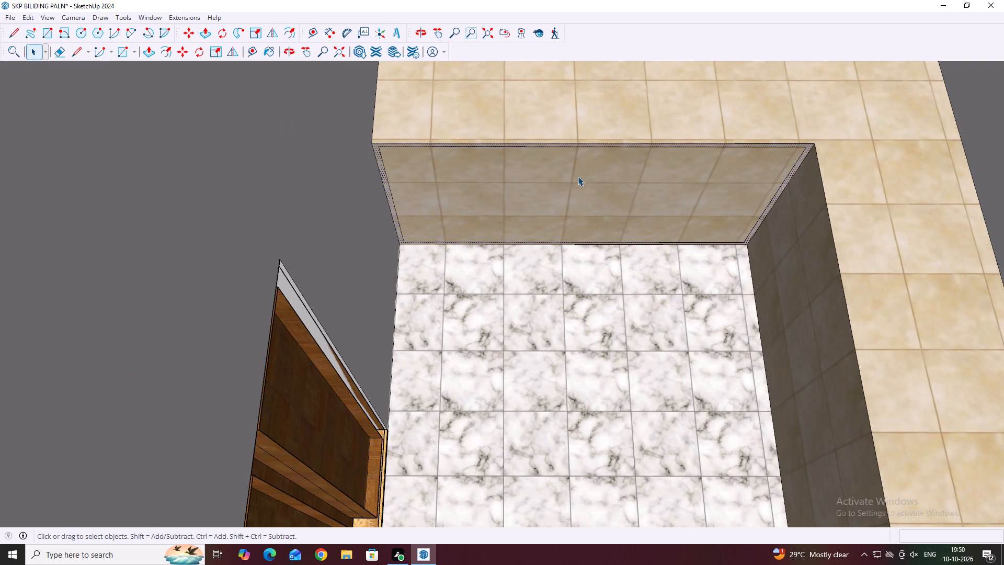
key("l")
scroll(448, 236, "up", 4)
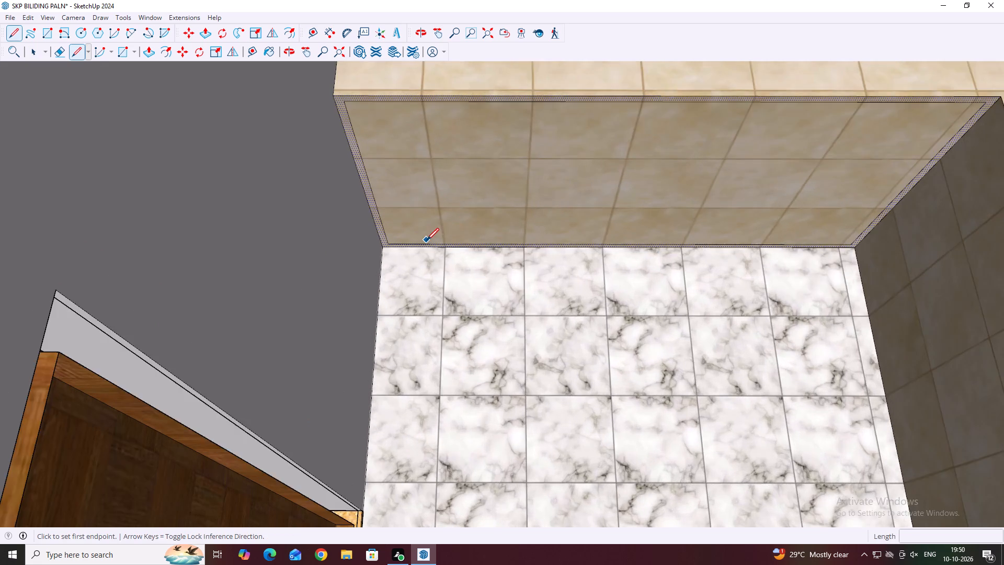
scroll(427, 240, "up", 2)
scroll(475, 256, "down", 5)
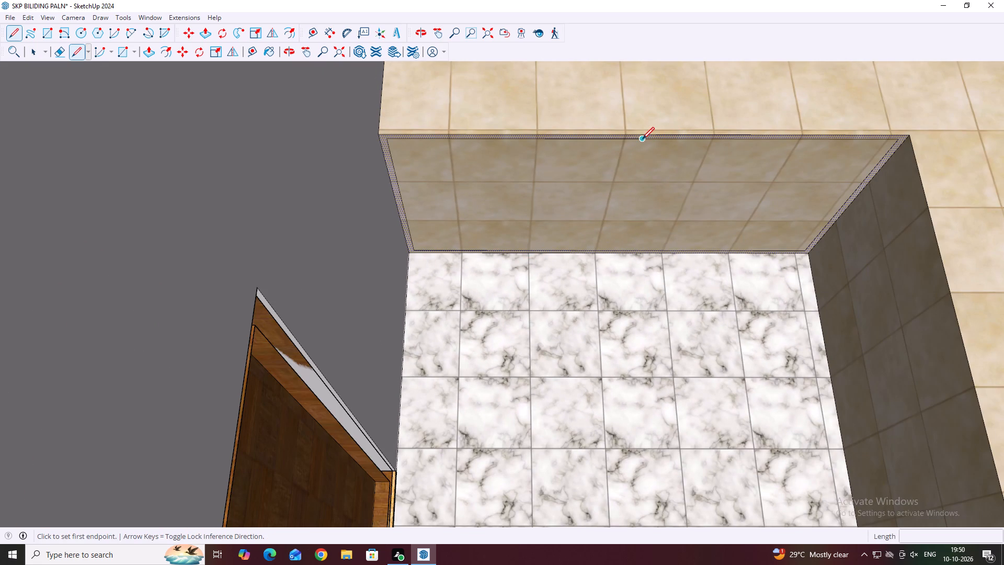
left_click(642, 139)
scroll(635, 232, "up", 2)
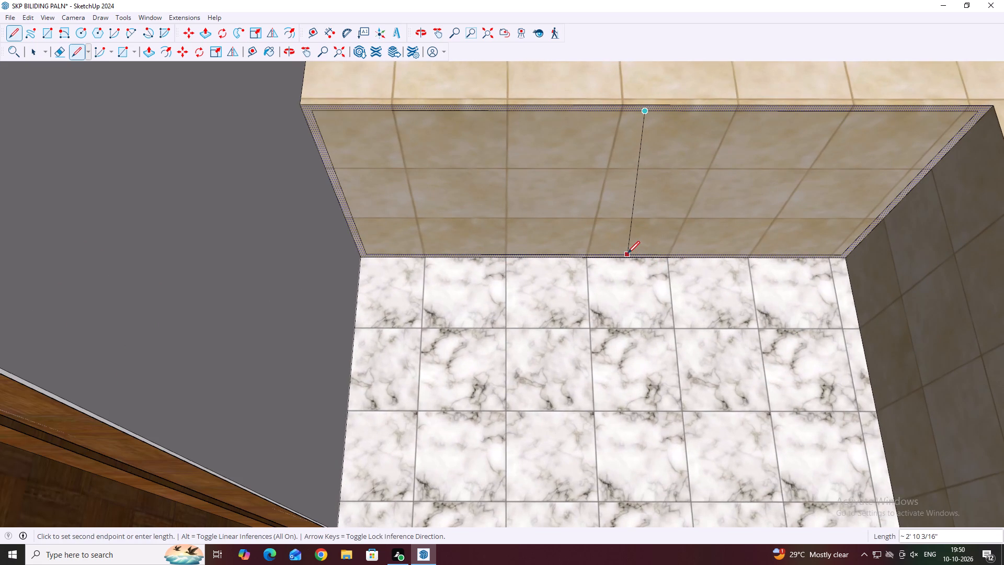
left_click(606, 255)
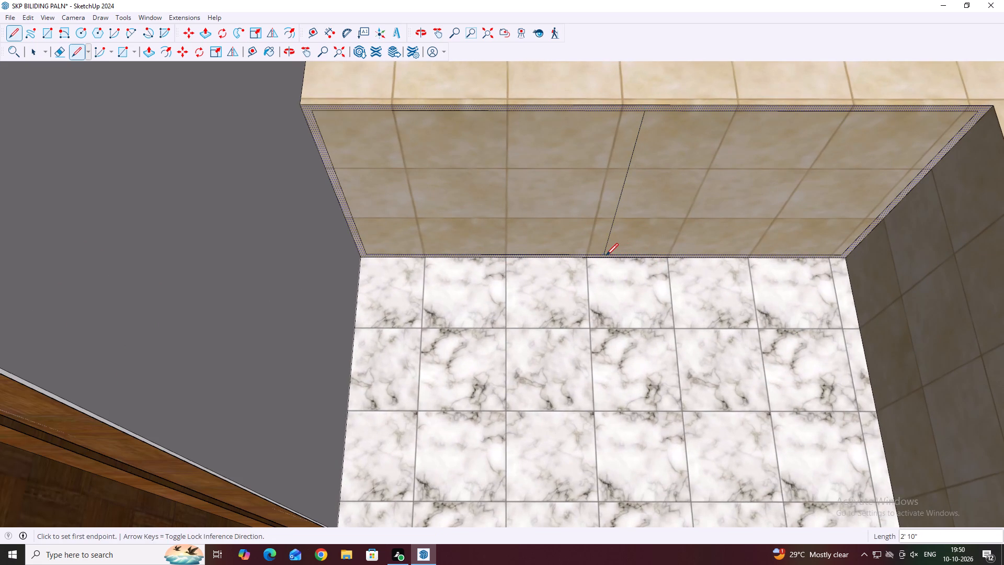
key("space")
Copy the inset panel's vertical edge at the counter's open end 5' 10" across to its edge at the inside corner.
scroll(356, 251, "up", 2)
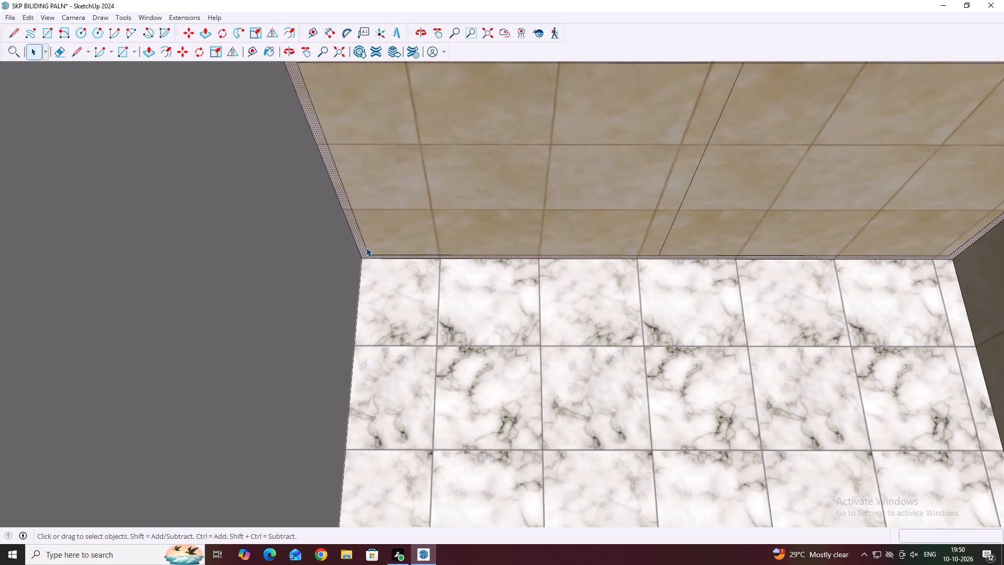
left_click(366, 247)
scroll(389, 251, "down", 5)
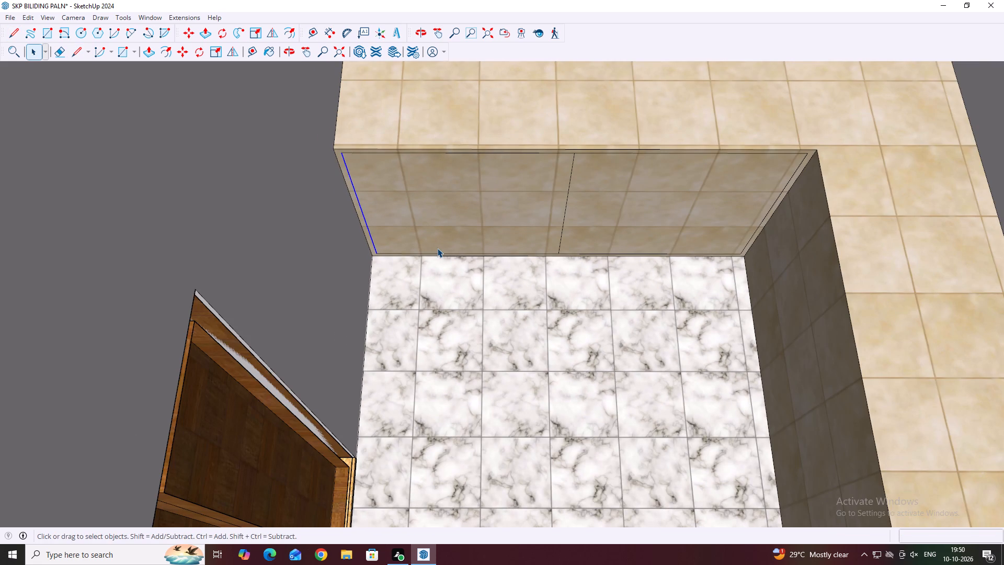
key("m")
scroll(395, 251, "up", 5)
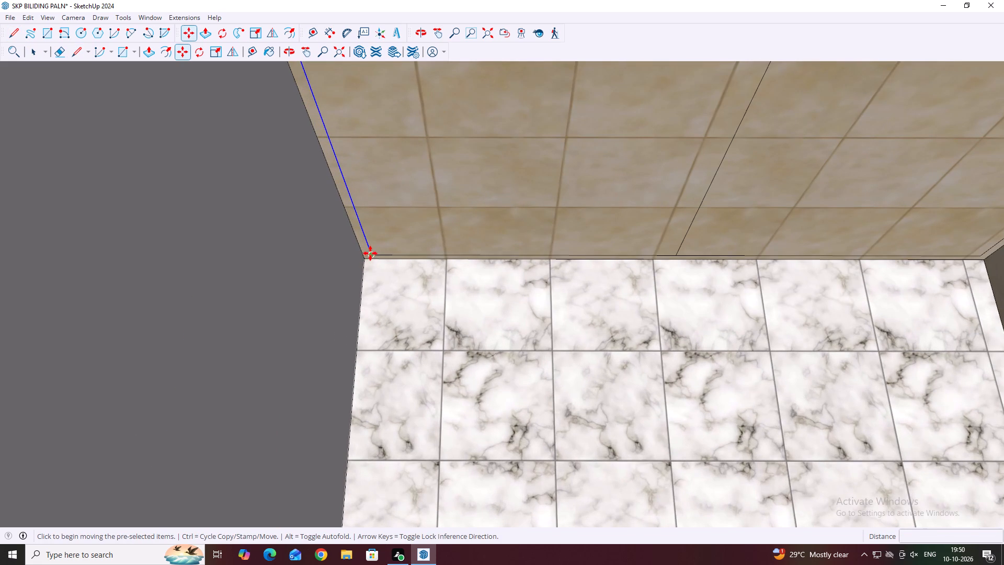
left_click(370, 253)
scroll(398, 253, "down", 5)
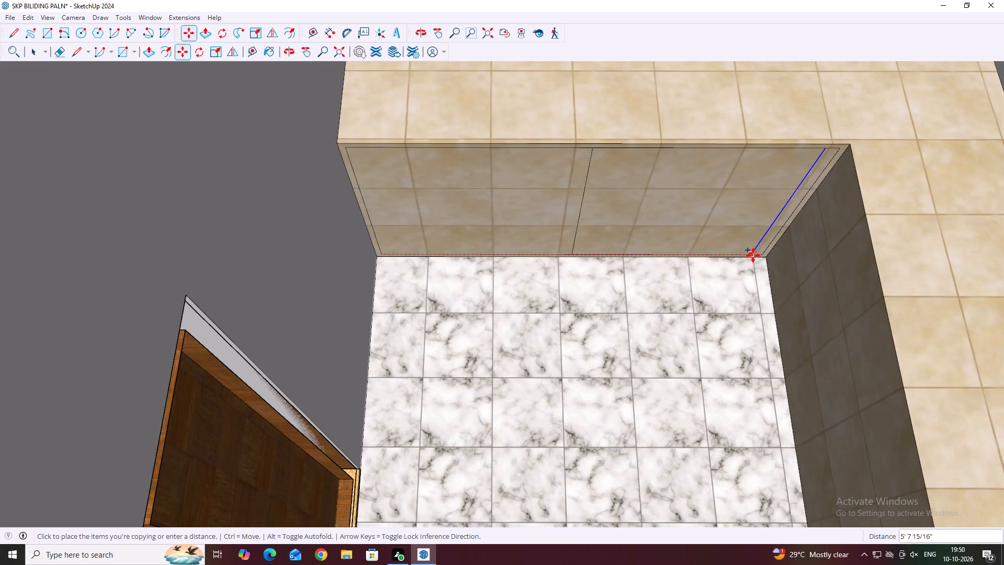
scroll(754, 256, "up", 4)
left_click(765, 257)
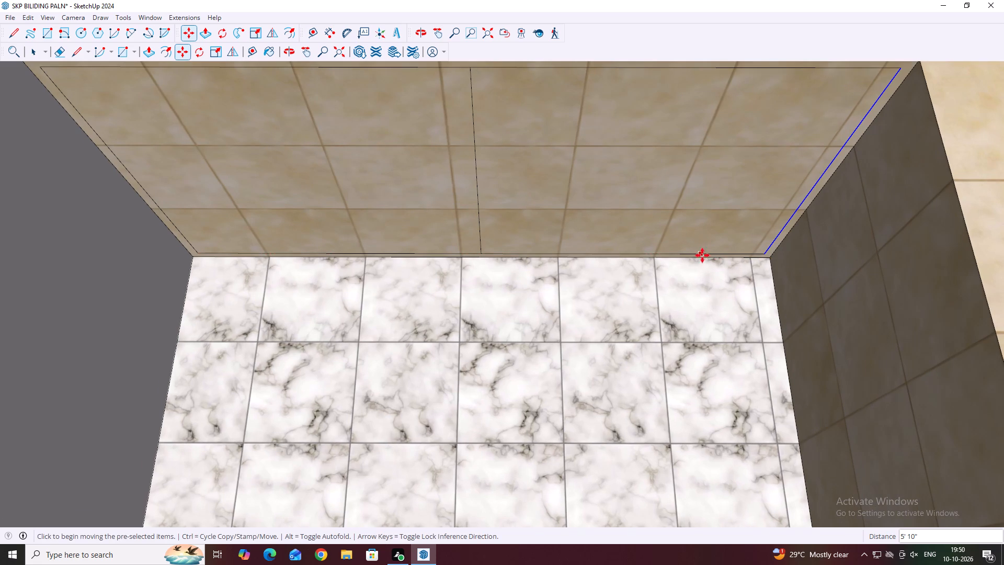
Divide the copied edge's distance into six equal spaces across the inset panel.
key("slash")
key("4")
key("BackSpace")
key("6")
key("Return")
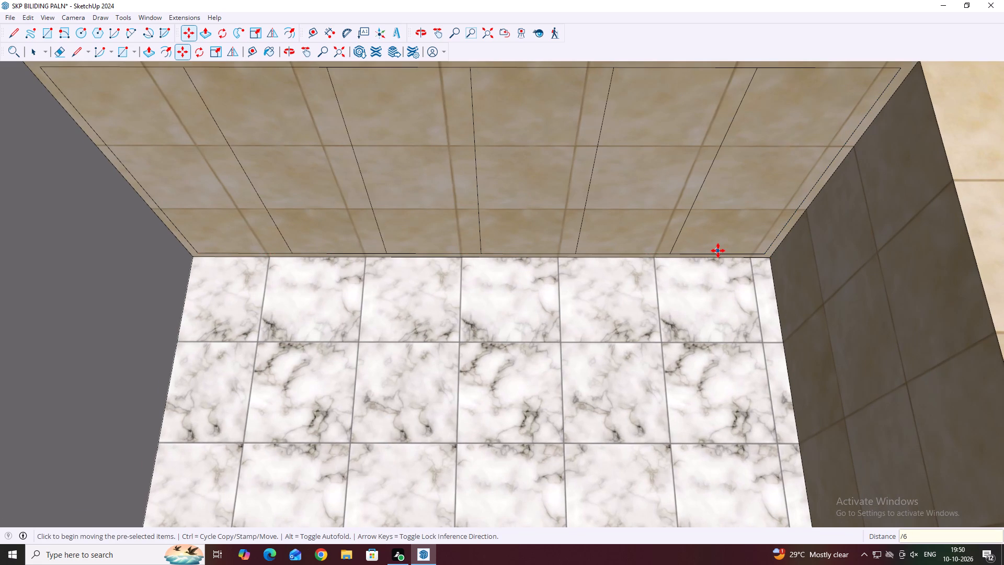
Set the copied edge's division to three equal spaces across the inset panel.
scroll(654, 240, "down", 3)
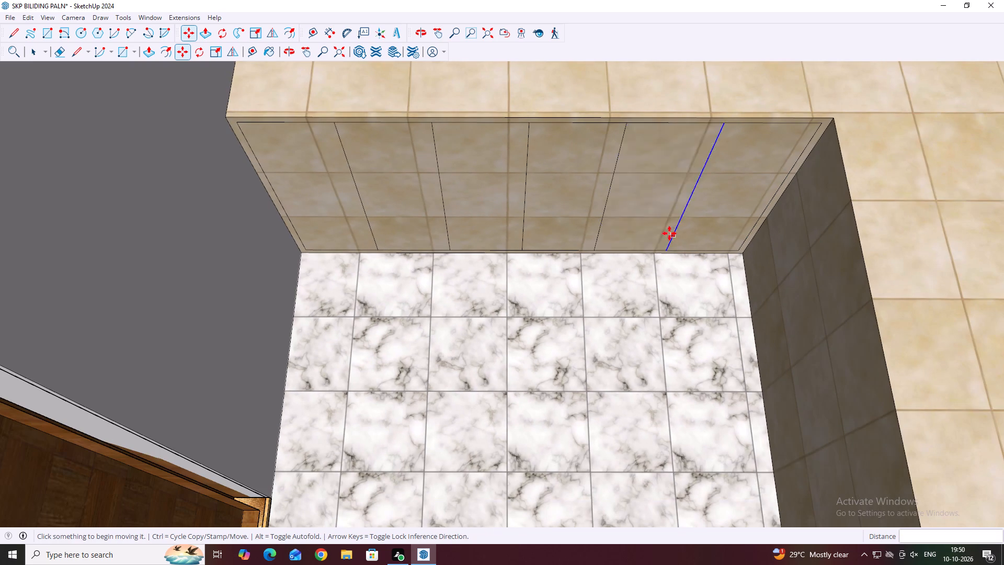
middle_click_drag(684, 238, 686, 164)
scroll(686, 164, "down", 5)
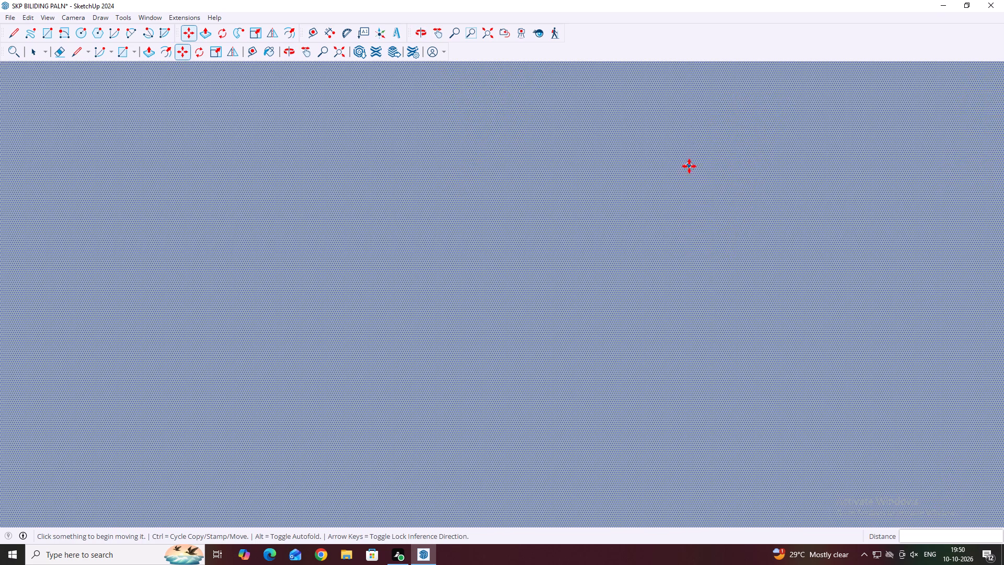
scroll(690, 176, "down", 3)
scroll(563, 318, "down", 20)
scroll(563, 318, "down", 20)
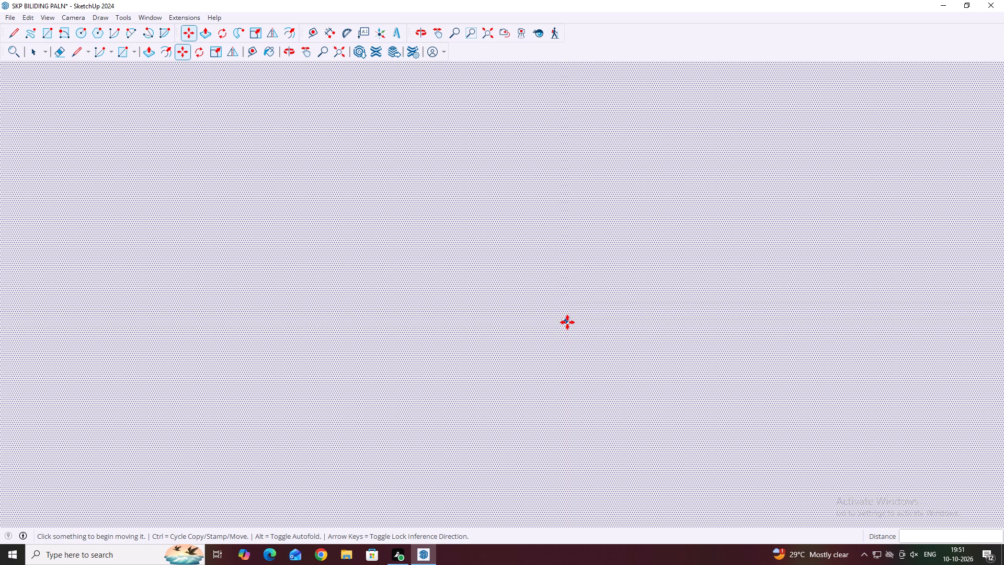
scroll(567, 322, "down", 20)
scroll(567, 322, "down", 20)
scroll(567, 322, "down", 14)
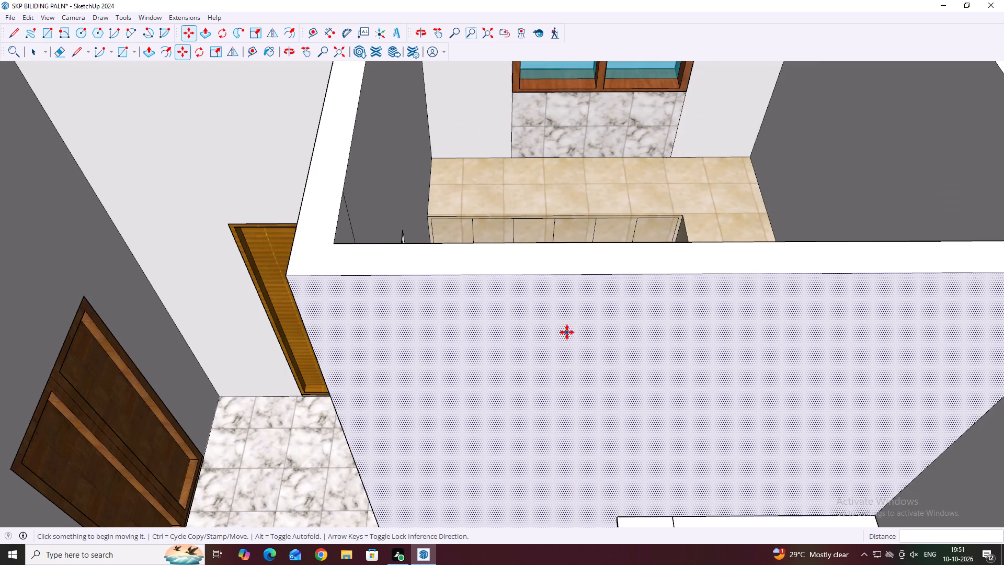
middle_click_drag(665, 224, 648, 254)
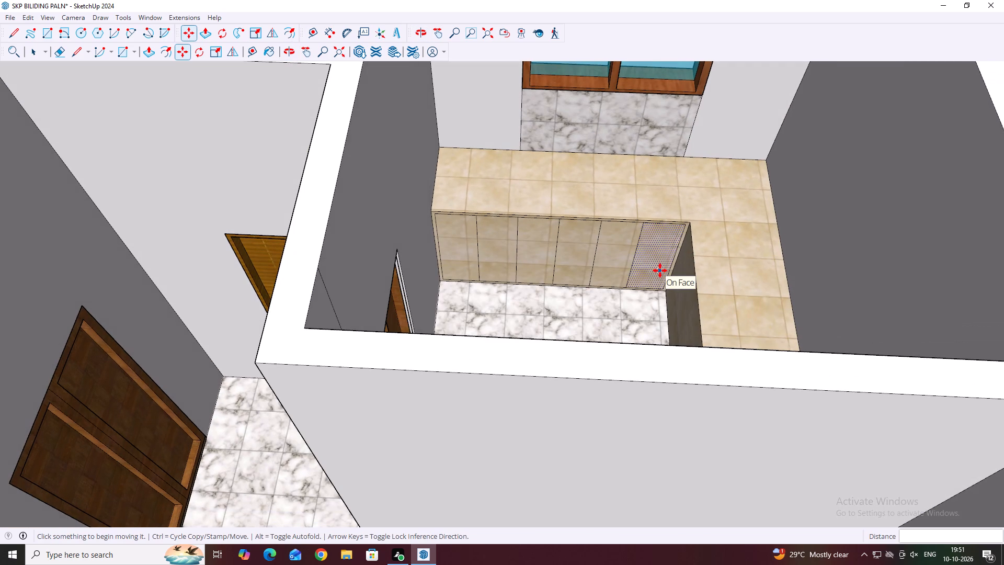
type("/3")
key("Return")
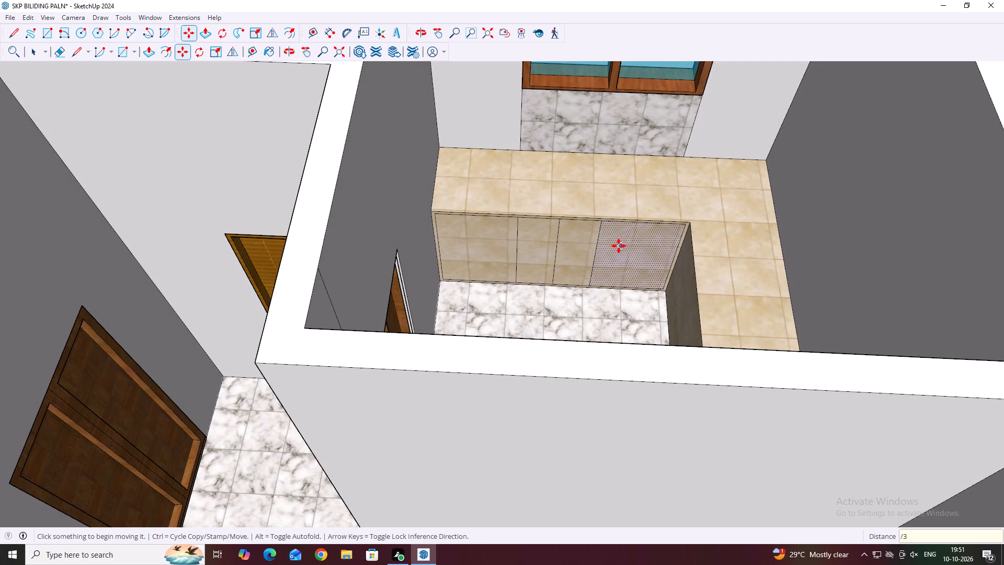
middle_click_drag(602, 231, 608, 244)
scroll(595, 244, "up", 3)
key("Escape")
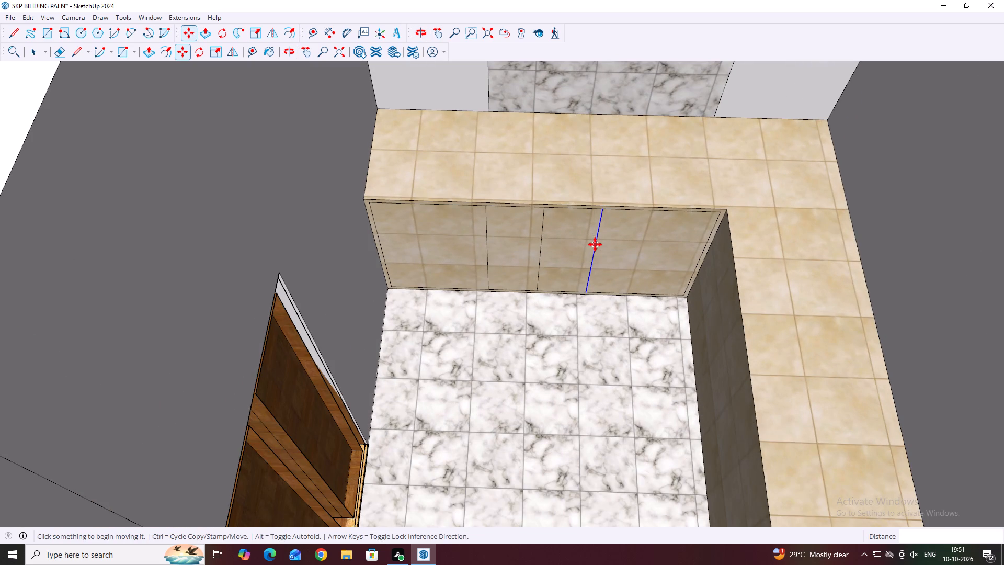
Delete the original dividing line at the middle of the counter's inset panel.
key("space")
scroll(555, 245, "up", 2)
left_click(539, 240)
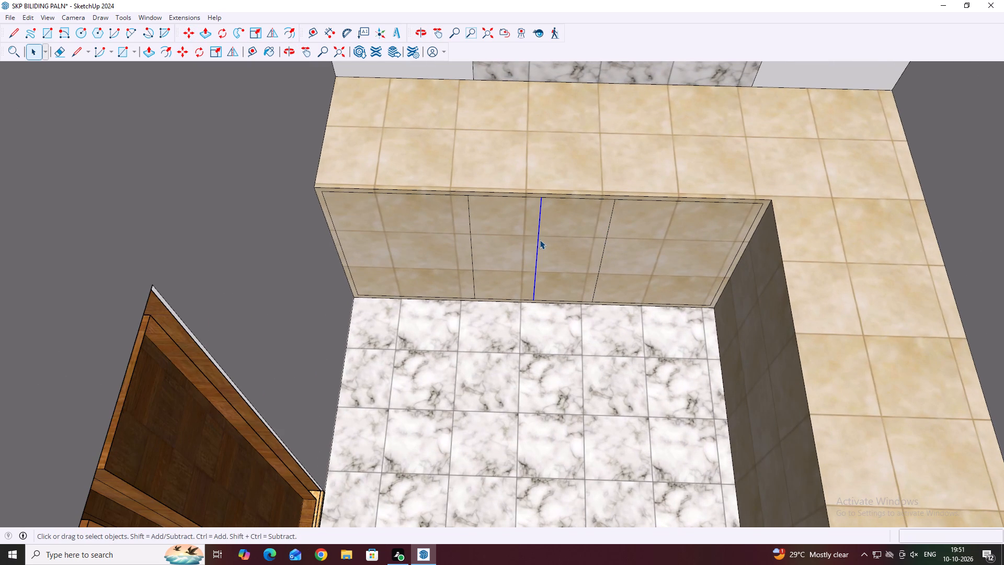
key("Delete")
Copy the divider line nearer the counter's open end 0.5" toward that open end.
middle_click_drag(531, 293, 548, 264)
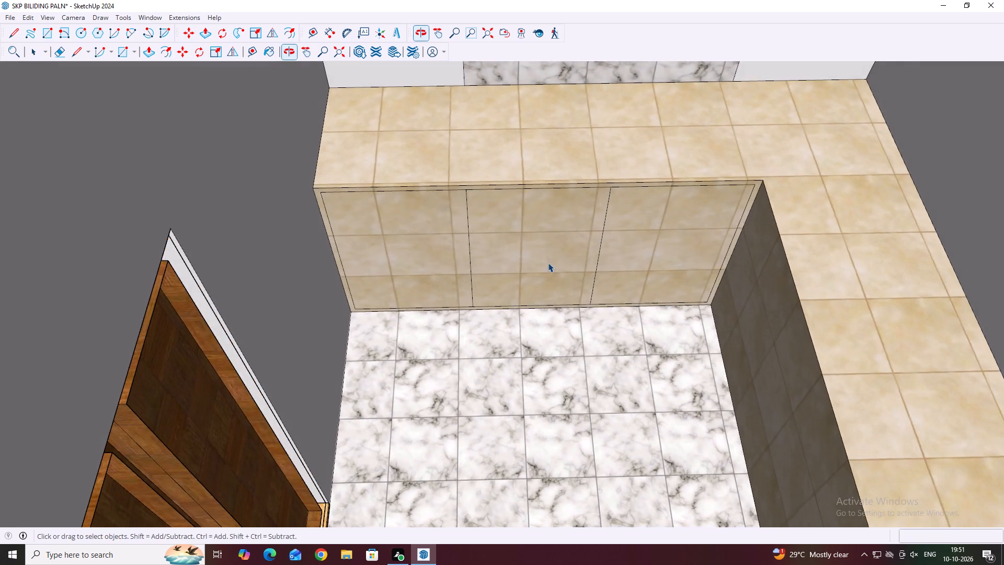
scroll(419, 244, "up", 3)
left_click(421, 230)
middle_click_drag(497, 230, 510, 197)
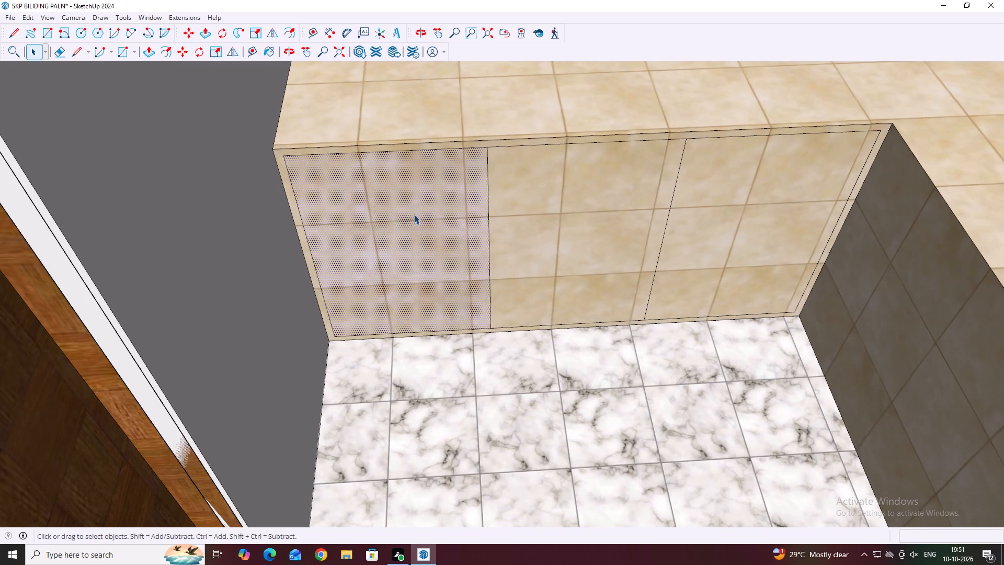
middle_click_drag(508, 196, 516, 160)
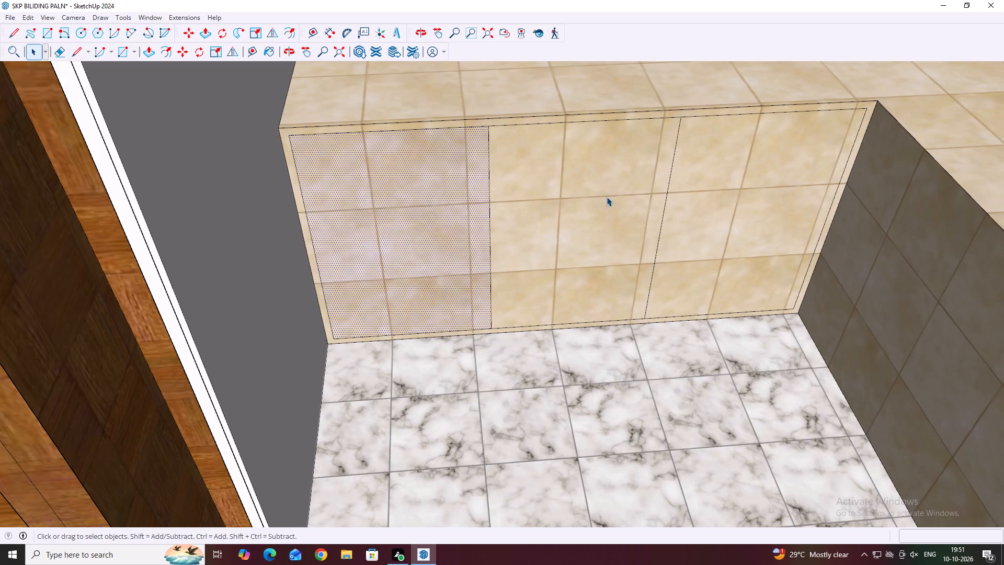
scroll(482, 200, "up", 2)
left_click(492, 209)
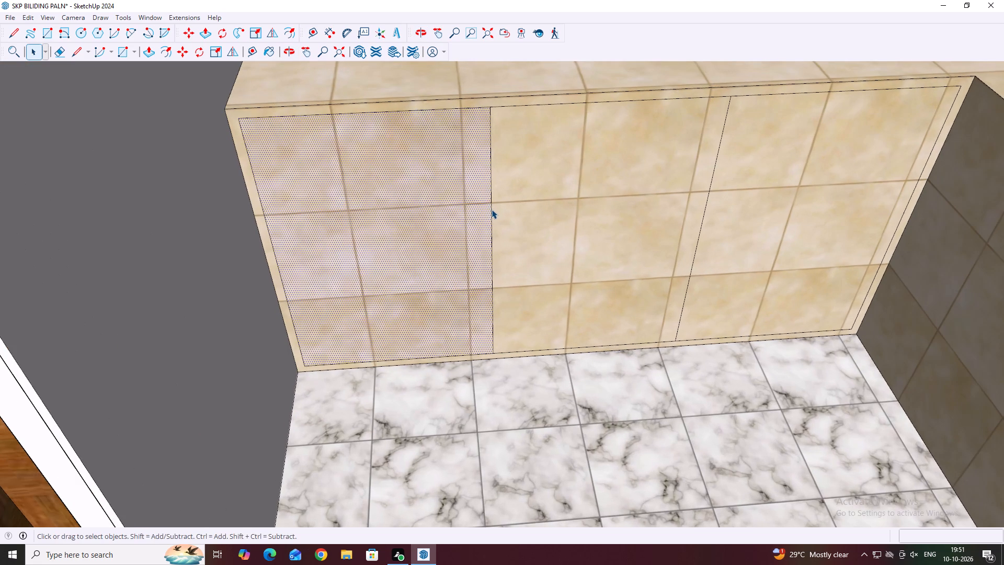
key("m")
scroll(495, 360, "up", 3)
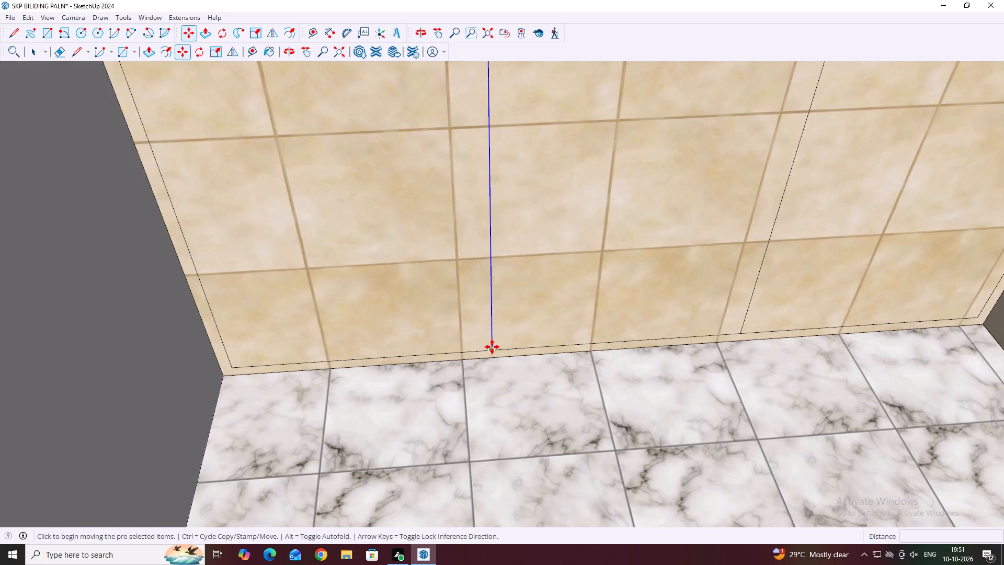
left_click(492, 347)
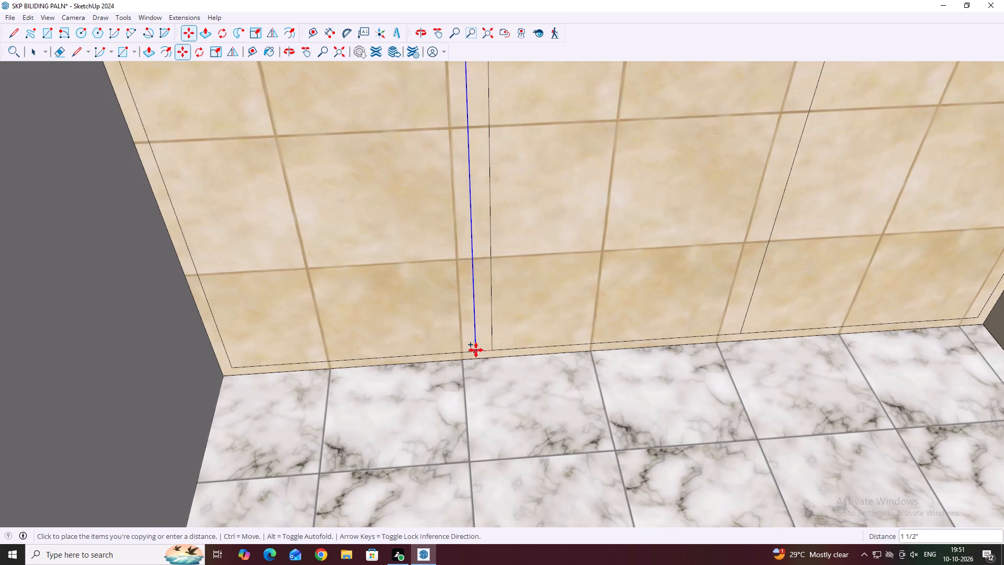
type("0.")
key("5")
key("Return")
key("space")
Copy the same original divider line 1/2" toward the inside corner, on its other side.
scroll(490, 358, "up", 4)
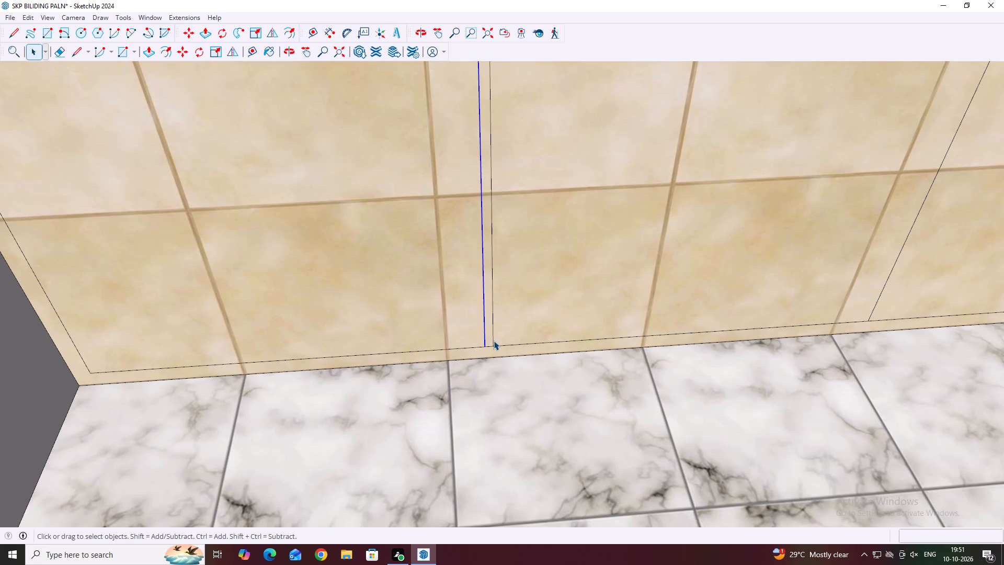
left_click(494, 341)
scroll(494, 341, "up", 3)
key("m")
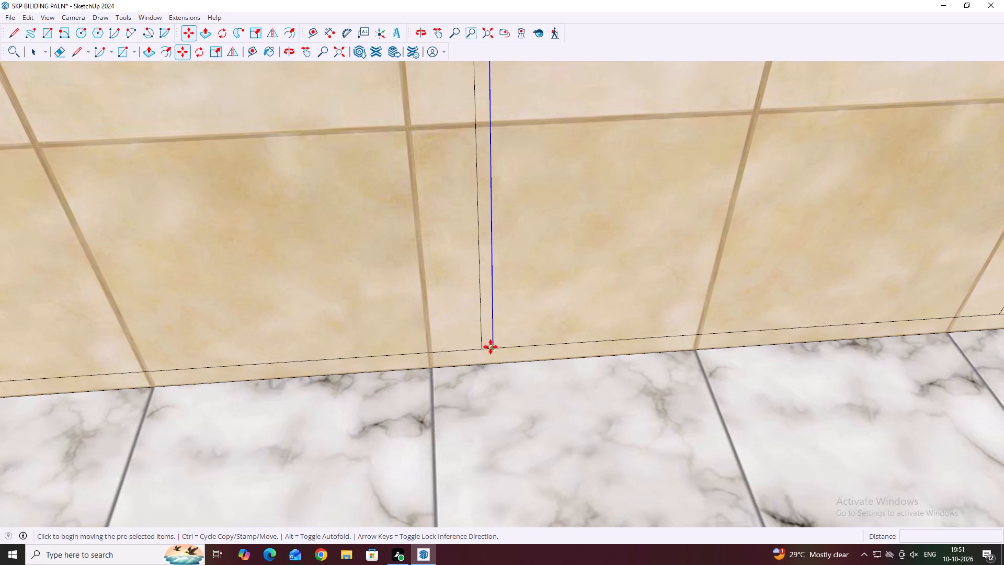
left_click(490, 347)
left_click(501, 347)
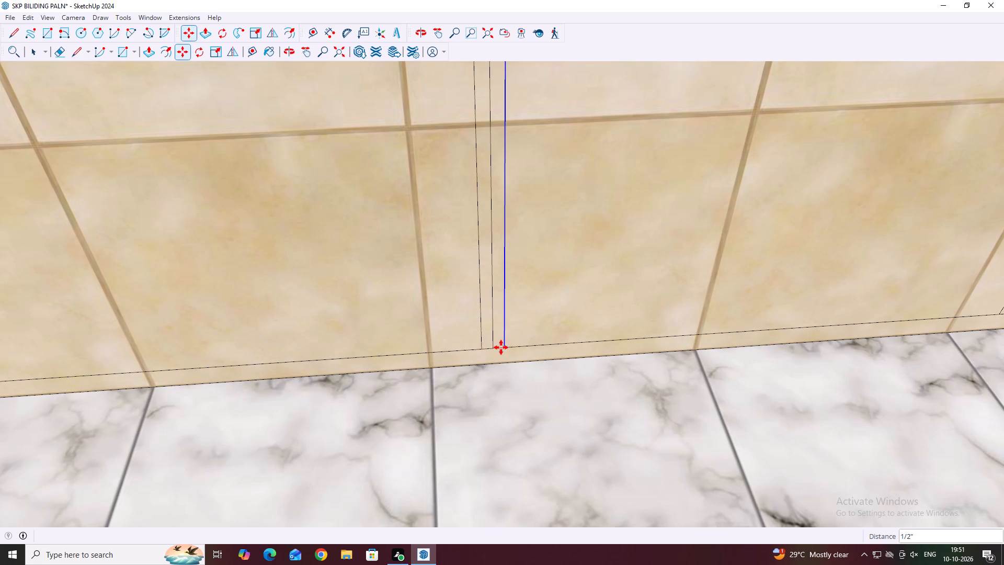
key("space")
Copy the three closely spaced divider lines and the strips between them onto the other divider line, nearer the inside corner.
scroll(380, 338, "down", 5)
scroll(487, 336, "up", 2)
scroll(481, 335, "down", 5)
scroll(466, 335, "up", 3)
left_click_drag(464, 333, 464, 333)
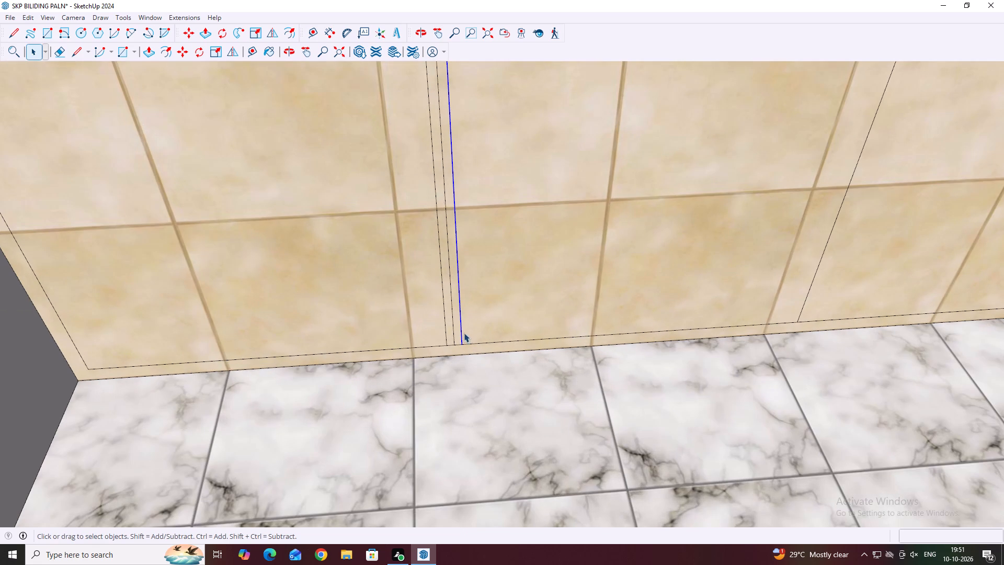
left_click_drag(464, 333, 435, 338)
scroll(477, 335, "up", 2)
key("Escape")
scroll(419, 327, "down", 3)
scroll(456, 327, "up", 2)
scroll(456, 327, "down", 8)
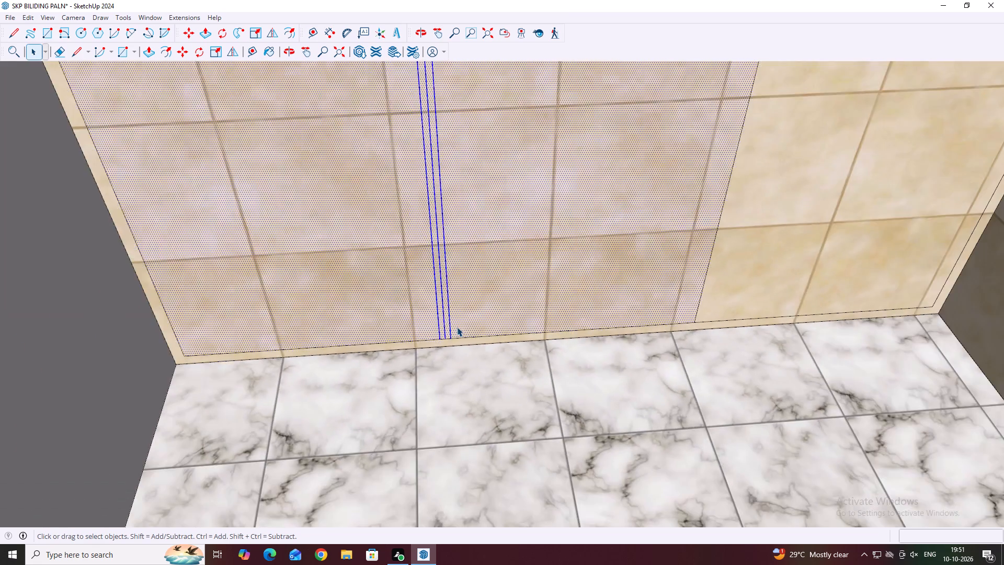
scroll(457, 327, "down", 5)
scroll(452, 318, "down", 20)
scroll(452, 318, "down", 16)
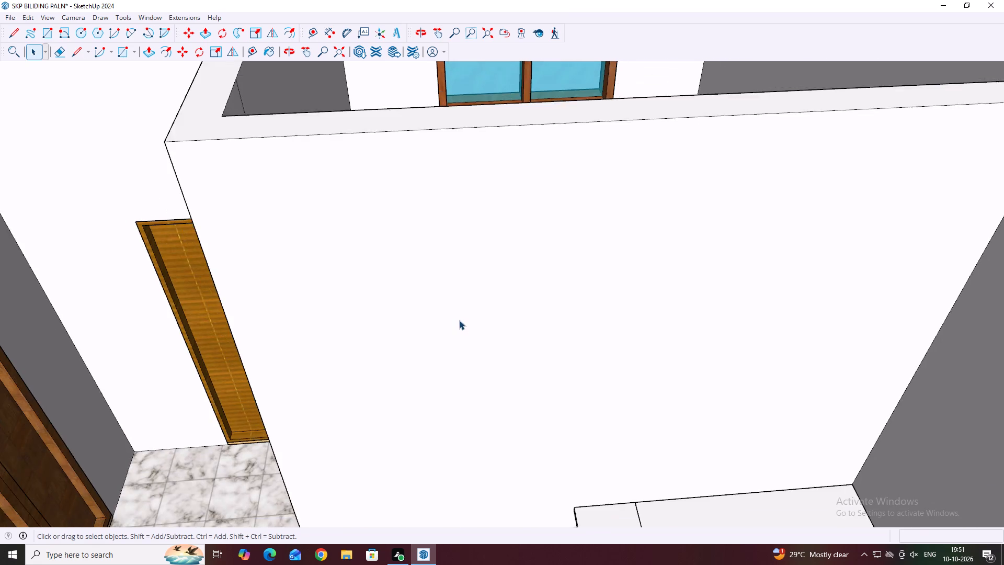
middle_click_drag(456, 308, 375, 376)
scroll(455, 240, "up", 5)
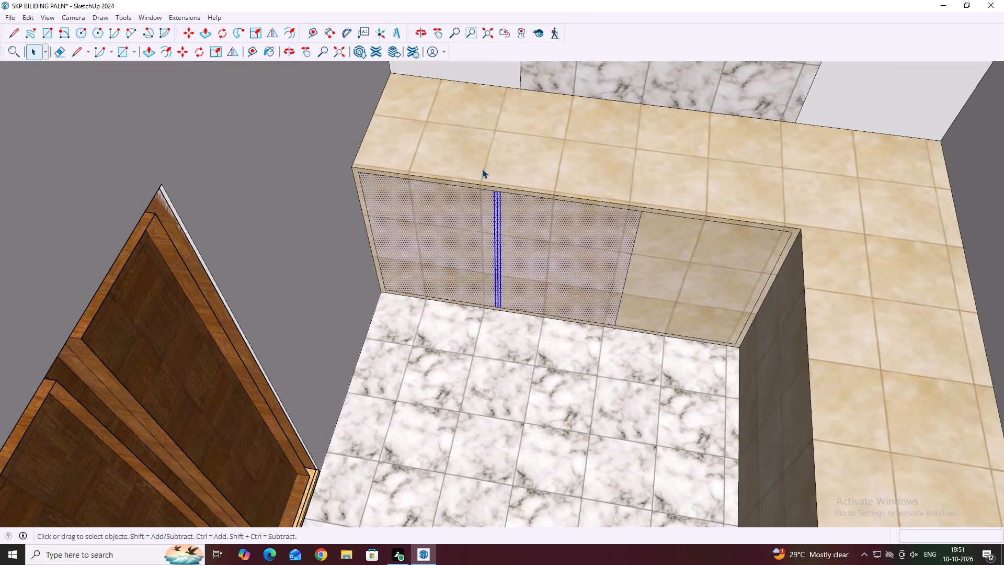
left_click_drag(482, 168, 518, 335)
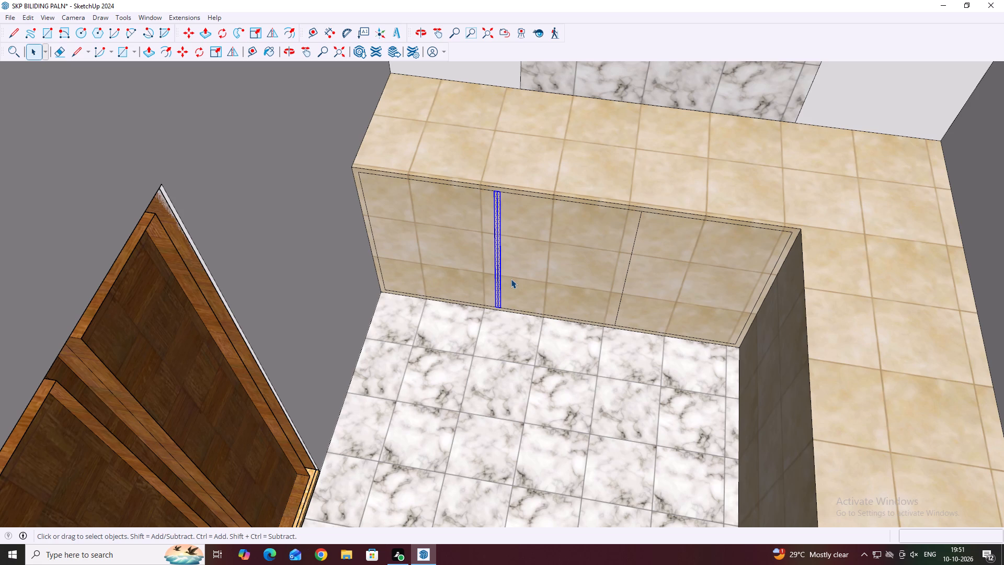
key("m")
scroll(499, 290, "up", 8)
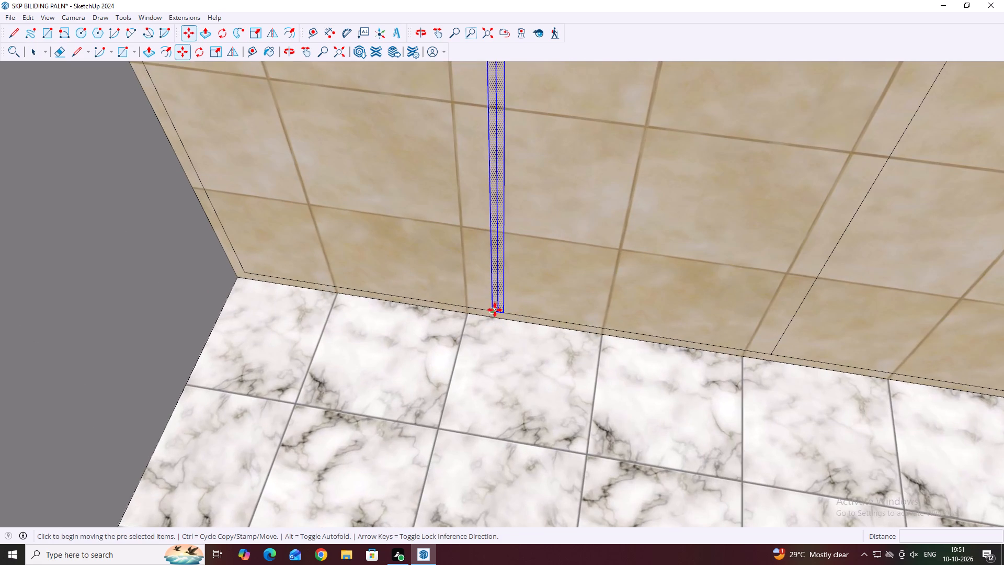
left_click(497, 309)
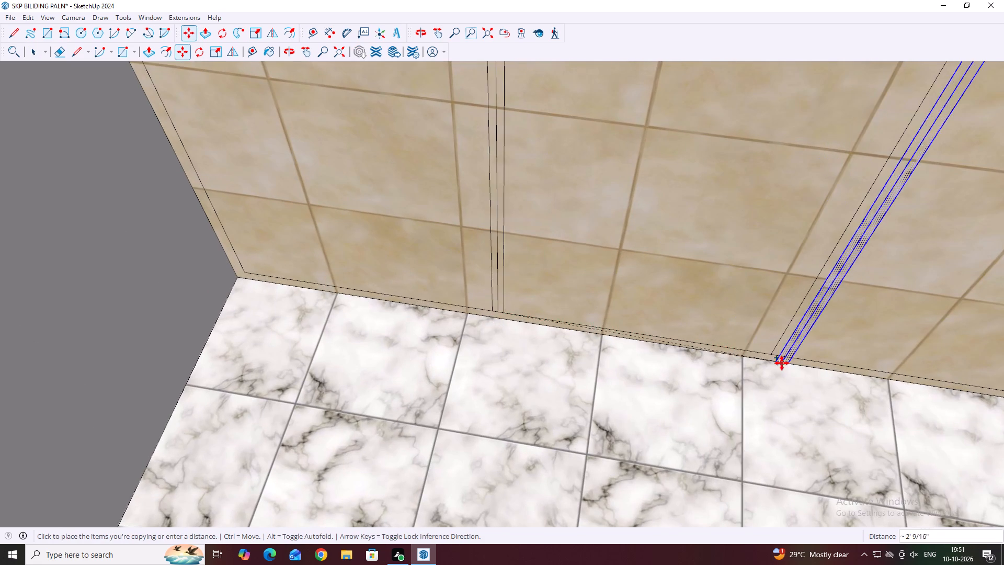
scroll(777, 361, "up", 4)
left_click(774, 353)
key("space")
Delete the middle line of each three-line divider on the counter's inset panel, leaving two lines per strip.
scroll(655, 323, "down", 6)
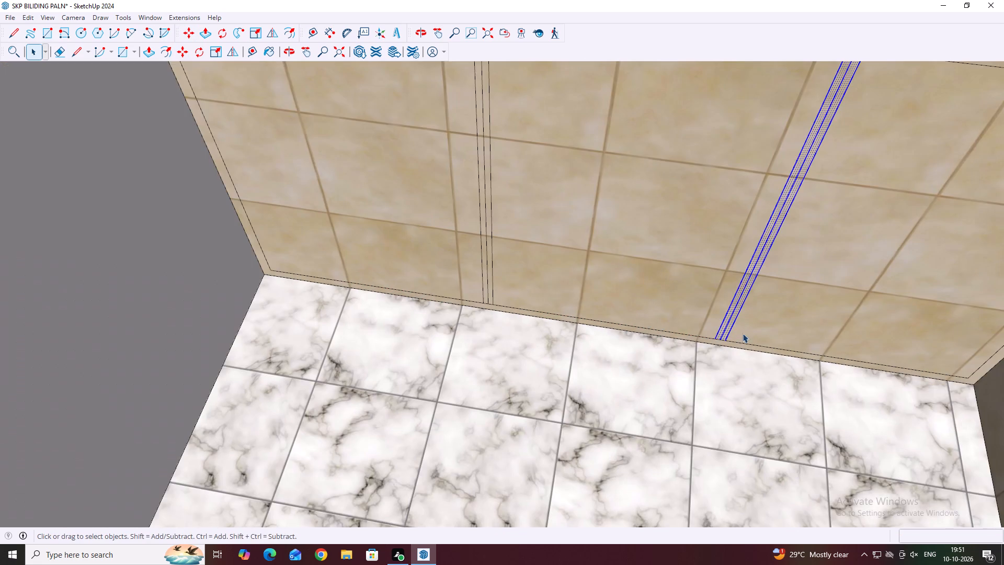
scroll(728, 331, "up", 2)
left_click(725, 331)
scroll(725, 331, "up", 2)
scroll(725, 331, "down", 9)
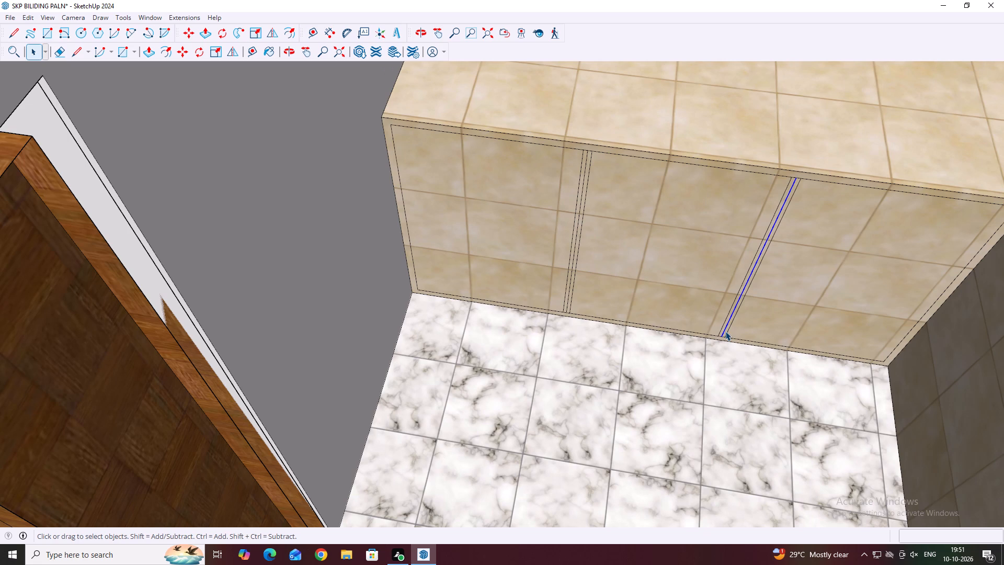
key("Delete")
scroll(580, 269, "up", 2)
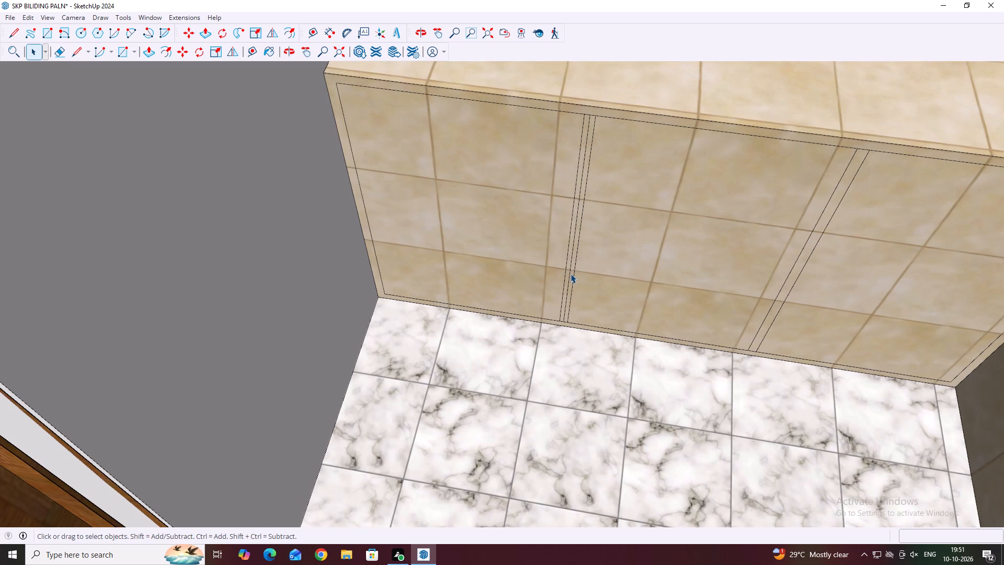
left_click(571, 274)
key("Delete")
Delete the short edge segments closing the top and bottom ends of both divider strips so they join the surrounding border.
scroll(580, 118, "up", 2)
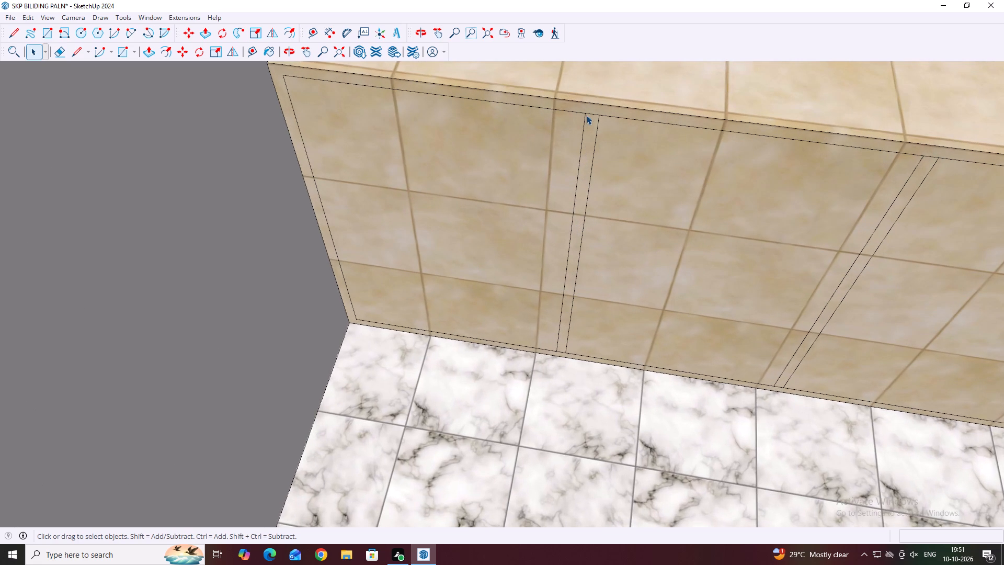
left_click(590, 113)
key("Delete")
scroll(564, 355, "up", 3)
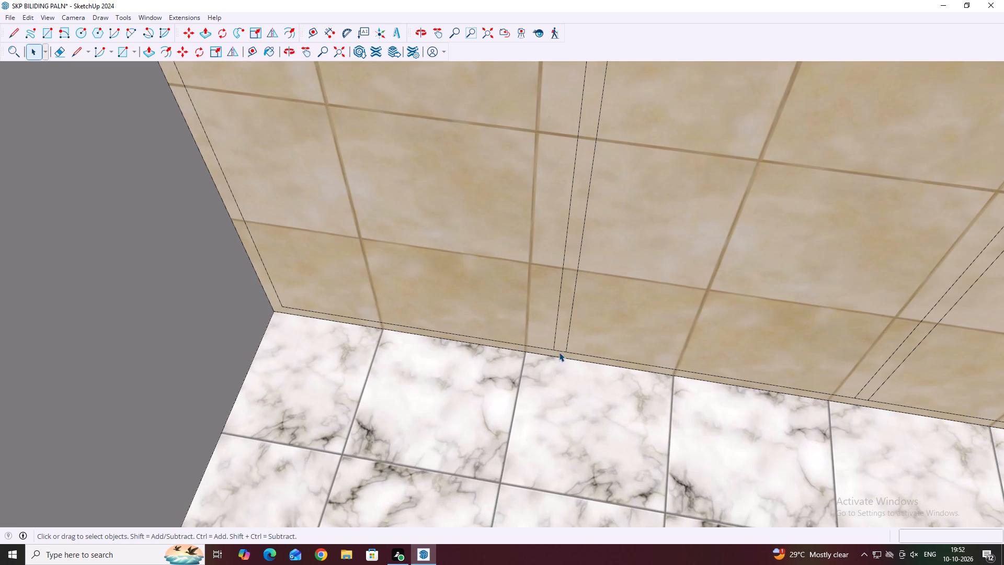
left_click(558, 352)
key("Delete")
scroll(592, 372, "down", 6)
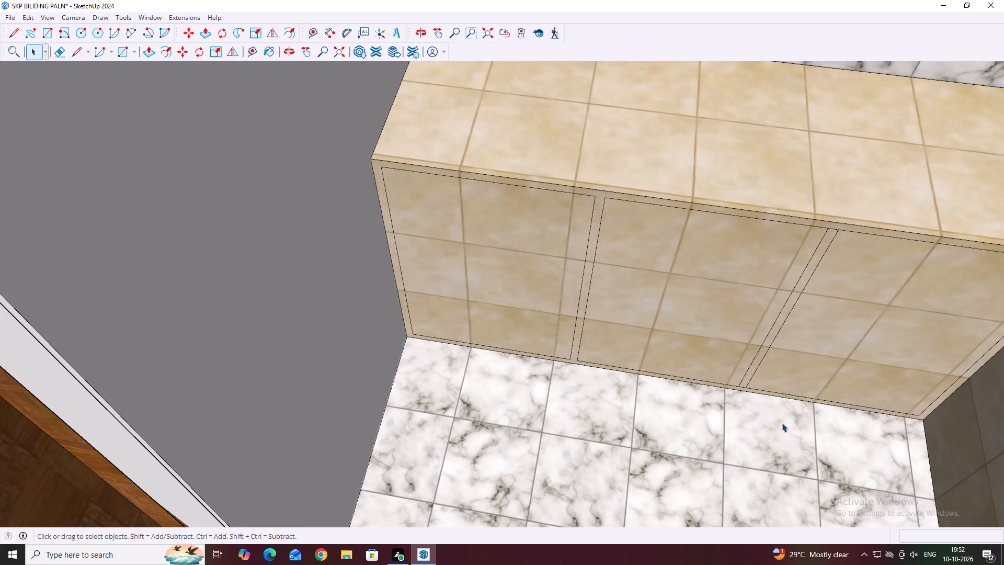
scroll(770, 406, "up", 7)
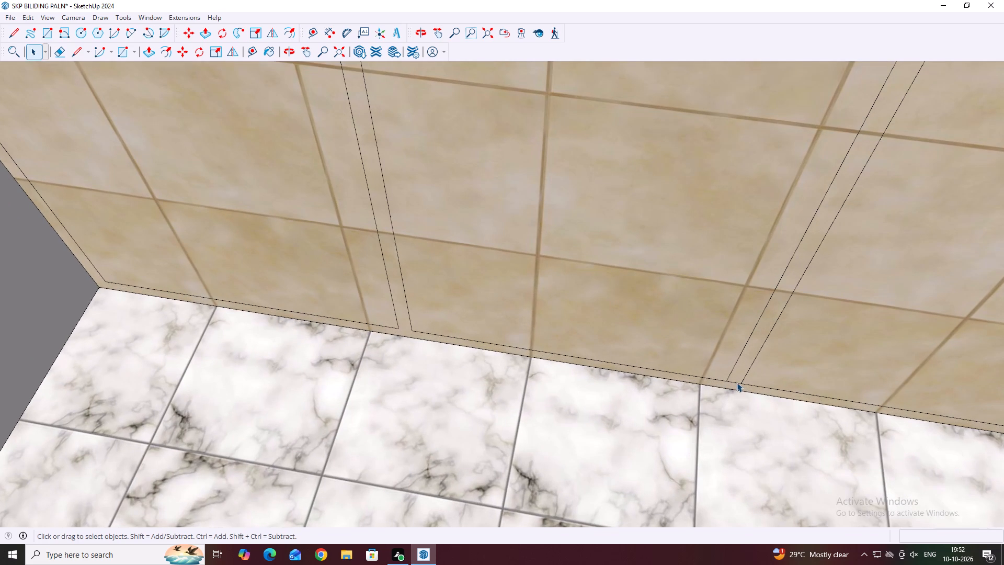
left_click(737, 382)
key("Delete")
scroll(668, 394, "down", 12)
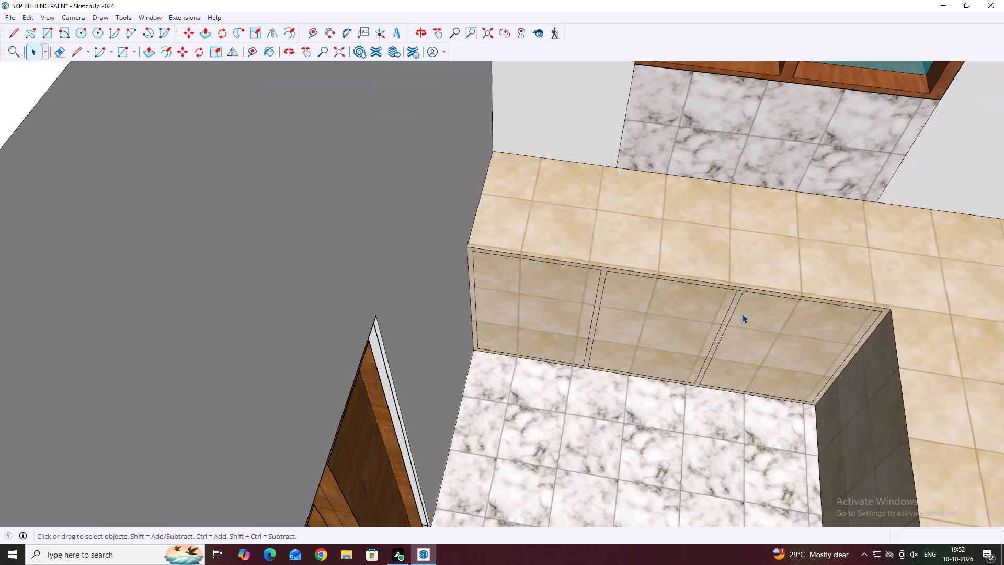
scroll(735, 283, "up", 5)
left_click(741, 294)
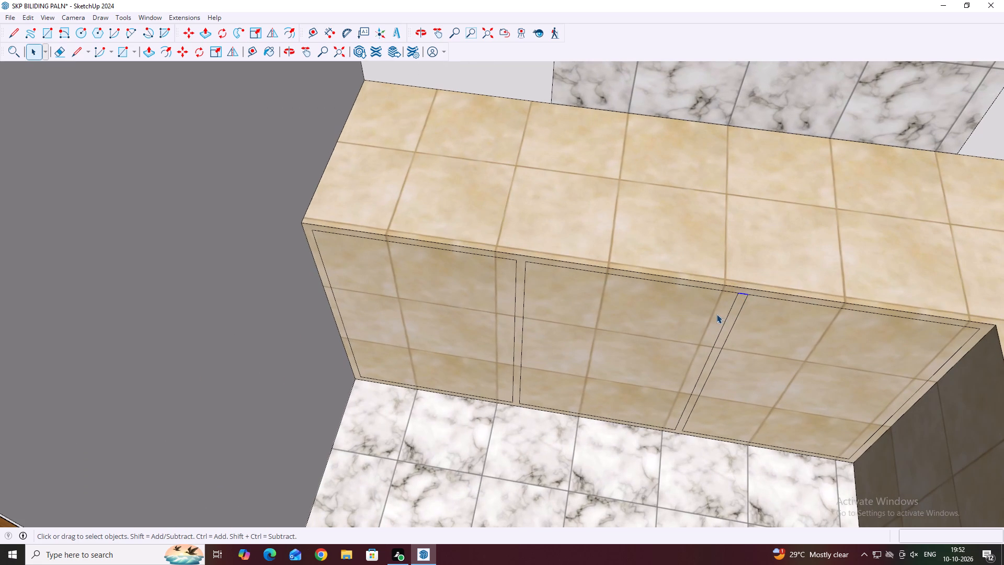
key("Delete")
Push the cabinet panel nearest the inside corner 1'11" into the counter.
scroll(713, 313, "down", 6)
left_click(781, 359)
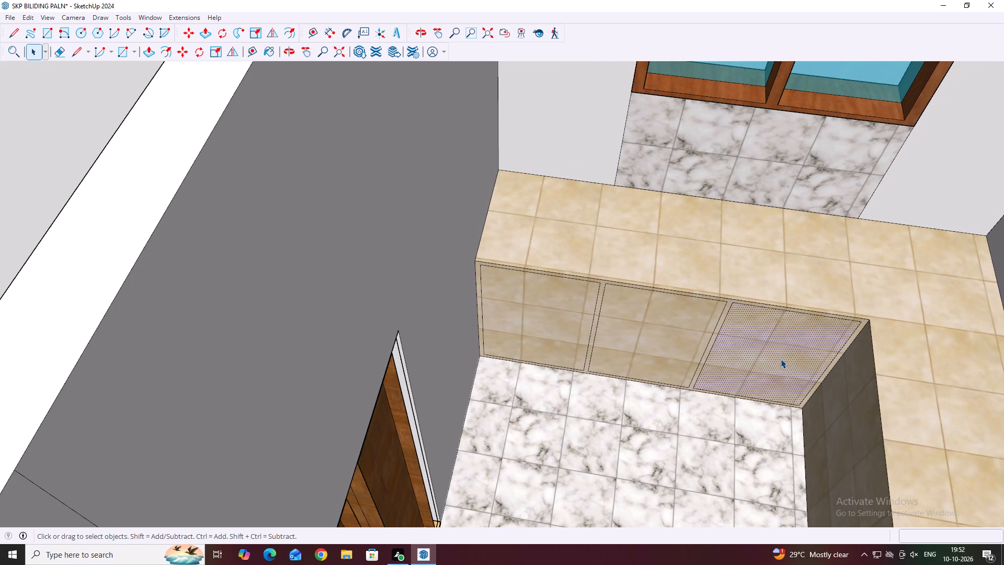
scroll(781, 359, "up", 2)
key("p")
left_click(780, 359)
scroll(774, 327, "up", 2)
middle_click_drag(772, 324, 752, 258)
scroll(760, 289, "up", 2)
middle_click_drag(760, 291, 734, 210)
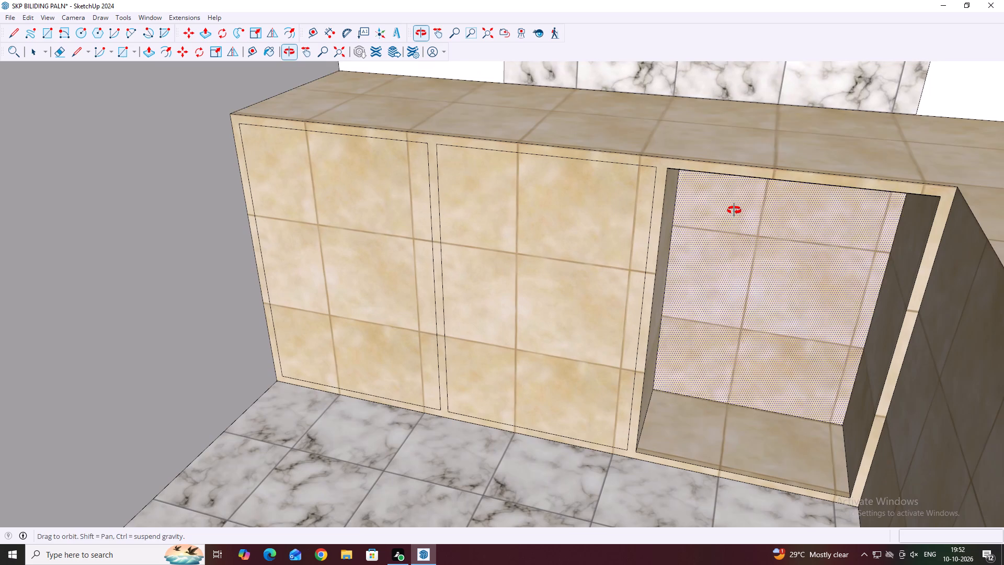
middle_click_drag(734, 210, 734, 210)
scroll(770, 339, "down", 1)
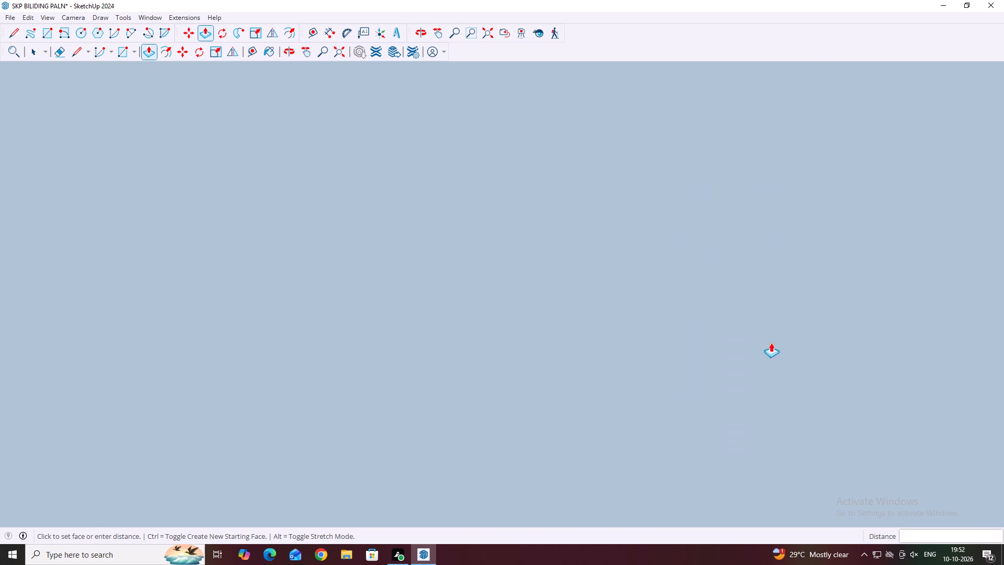
scroll(771, 343, "down", 2)
scroll(774, 340, "down", 20)
scroll(774, 340, "down", 14)
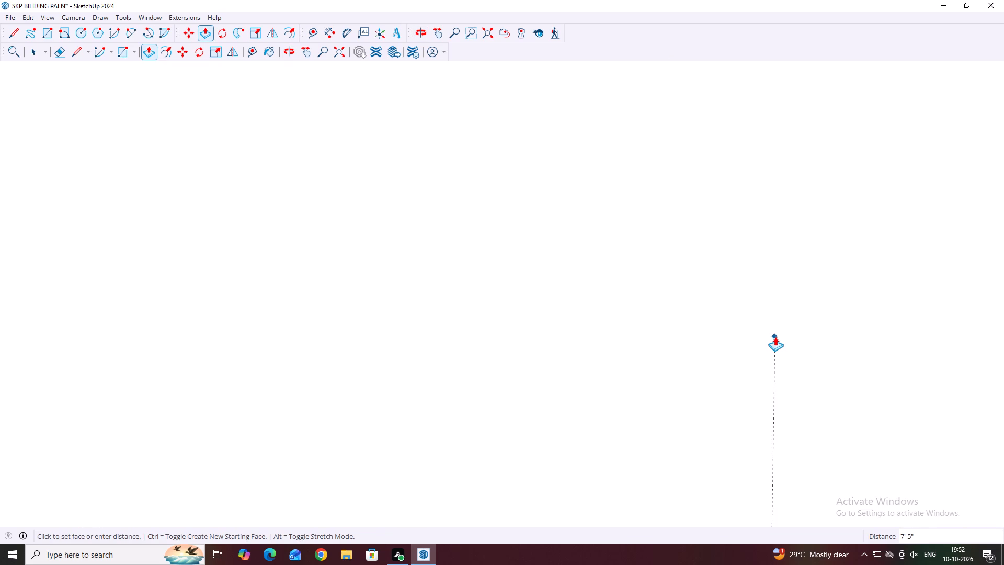
scroll(775, 336, "down", 20)
scroll(775, 336, "down", 9)
middle_click_drag(763, 329, 769, 358)
scroll(765, 345, "down", 6)
scroll(769, 358, "down", 20)
scroll(769, 358, "down", 11)
middle_click(768, 331)
scroll(766, 321, "down", 8)
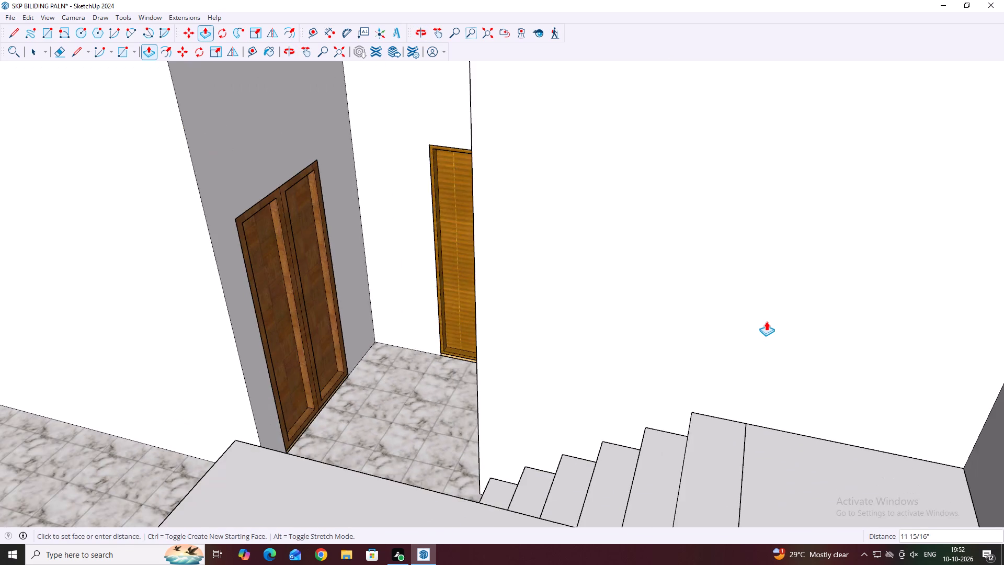
scroll(766, 321, "down", 7)
middle_click_drag(786, 192, 752, 330)
middle_click_drag(800, 288, 794, 309)
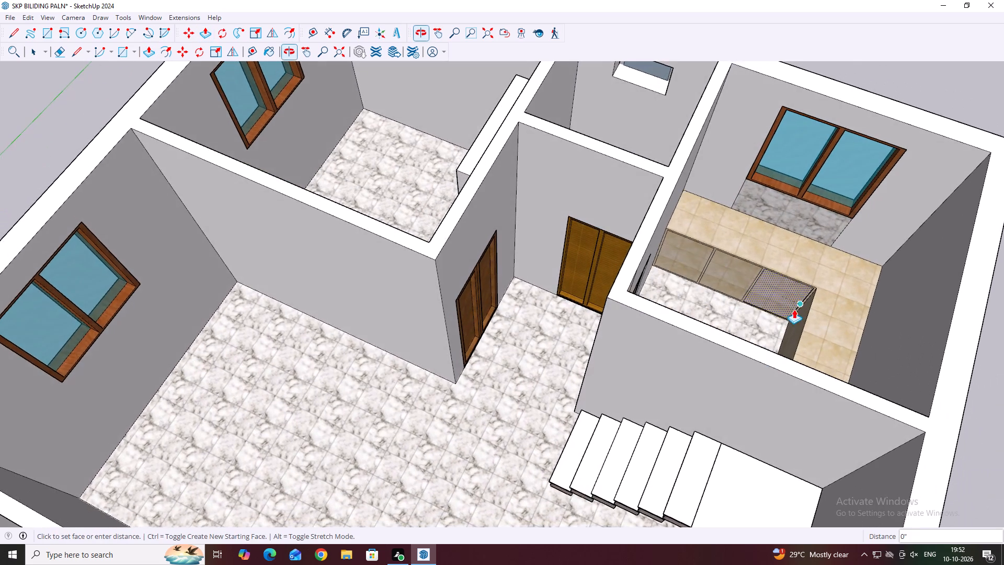
scroll(789, 307, "up", 5)
middle_click_drag(780, 281, 780, 275)
scroll(779, 275, "up", 3)
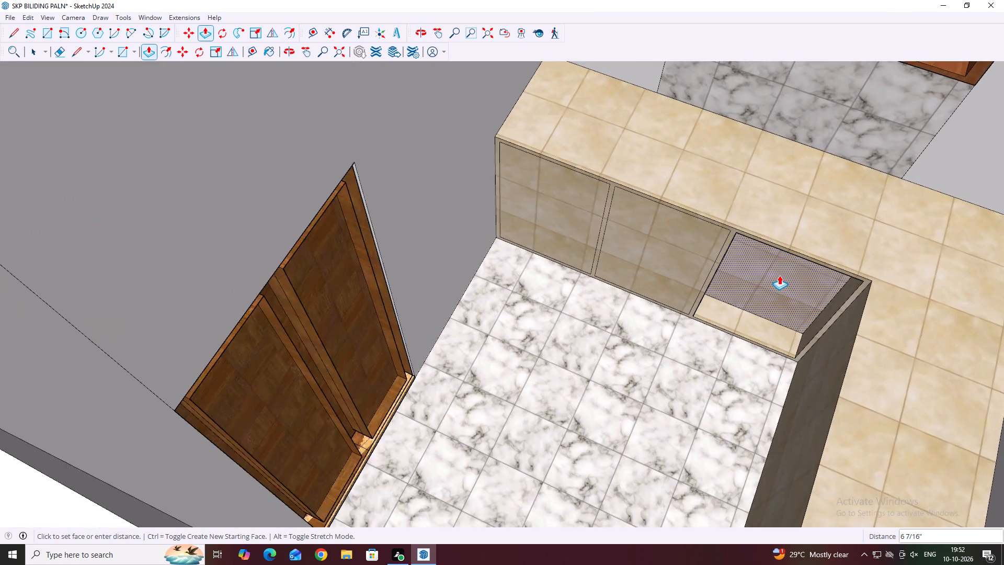
scroll(779, 275, "up", 4)
type("1'")
type("11")
key("Return")
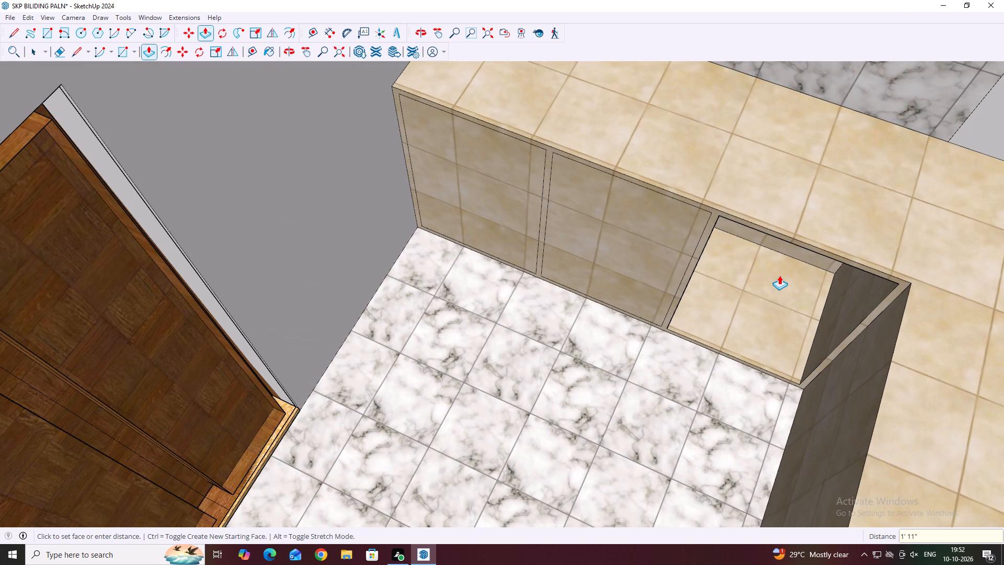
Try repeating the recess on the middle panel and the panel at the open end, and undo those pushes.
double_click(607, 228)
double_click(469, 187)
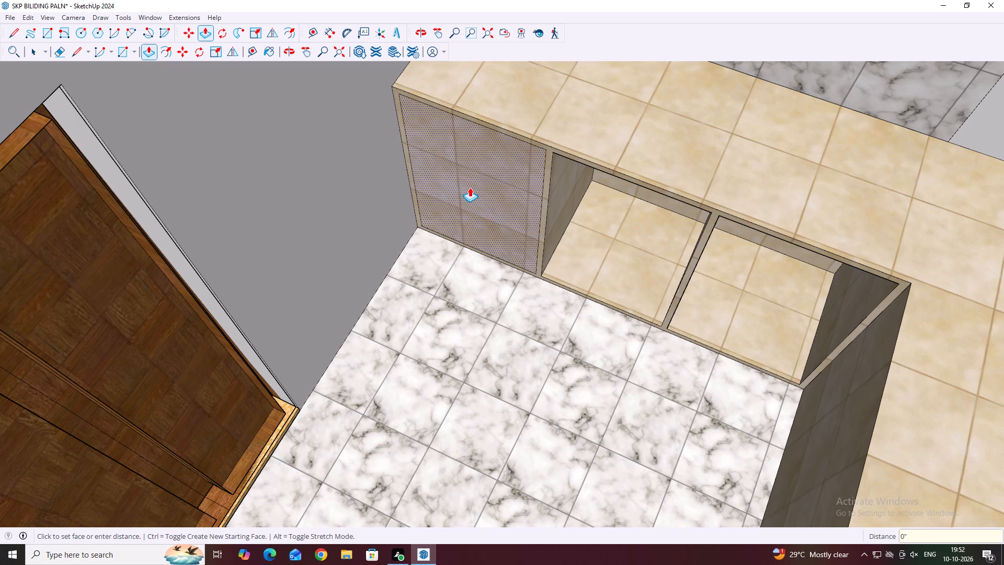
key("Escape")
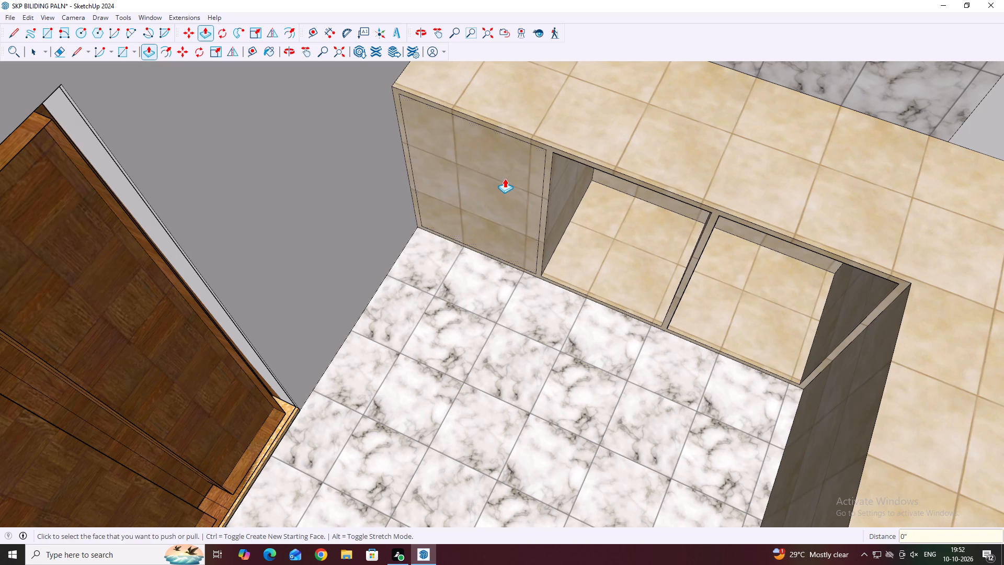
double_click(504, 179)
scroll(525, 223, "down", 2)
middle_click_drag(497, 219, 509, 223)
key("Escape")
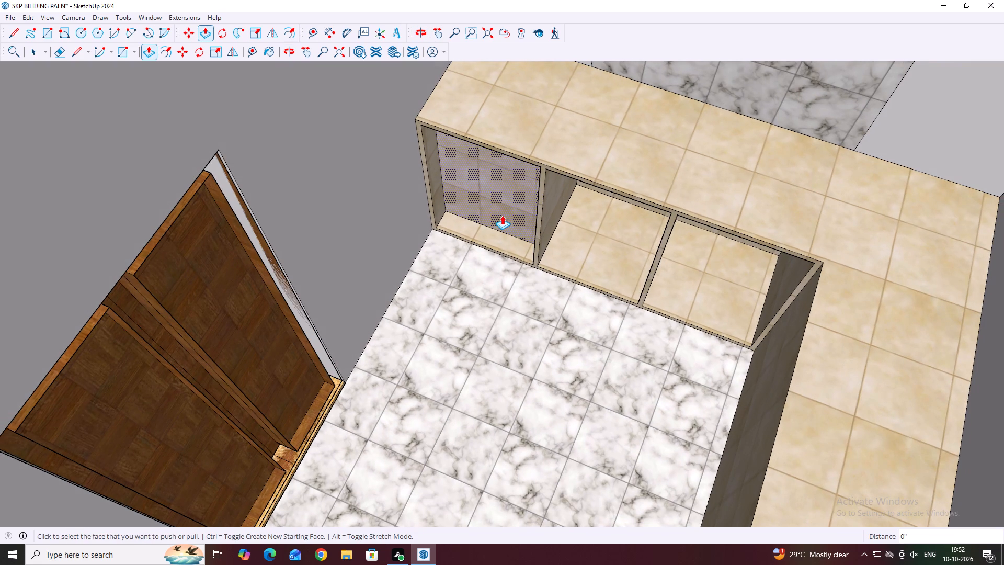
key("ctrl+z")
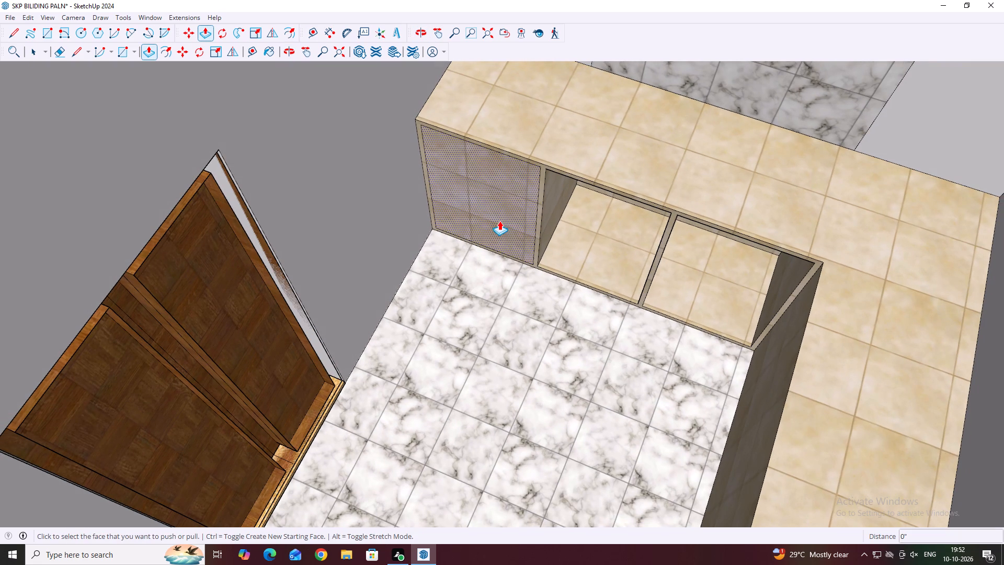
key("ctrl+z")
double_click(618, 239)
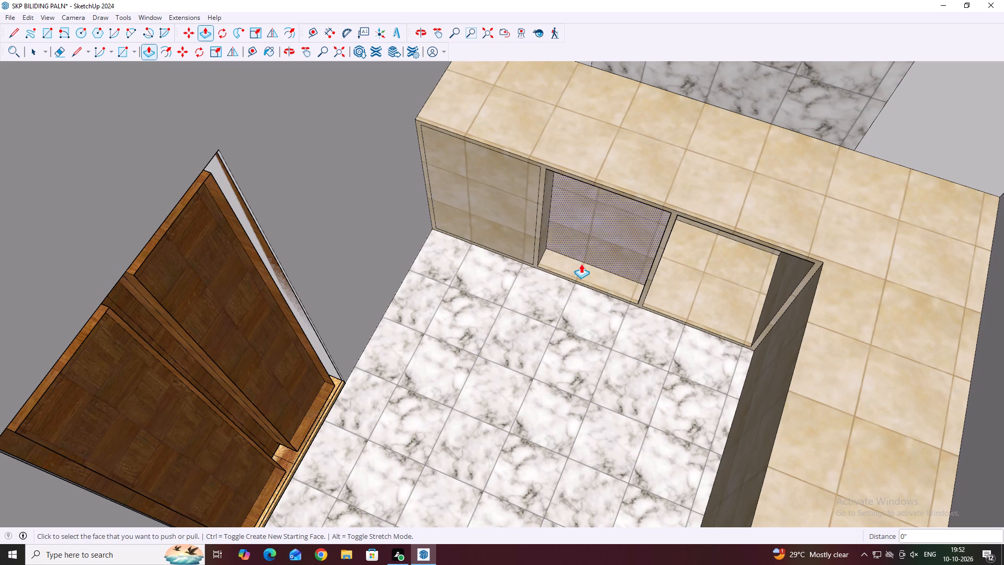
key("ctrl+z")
Push the middle panel and the panel at the counter's open end 1'11" inward.
left_click(597, 253)
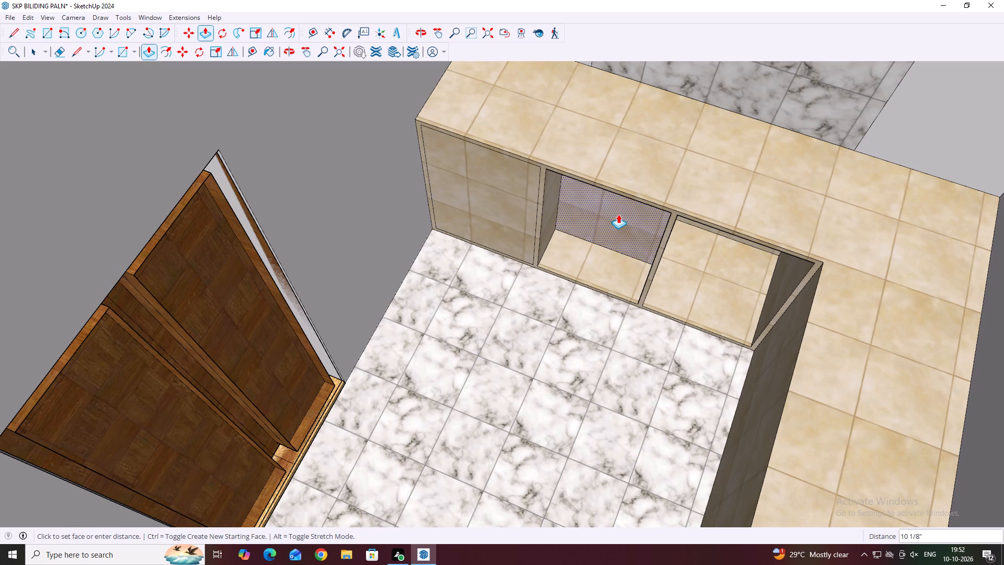
type("1'11")
key("Return")
double_click(507, 199)
scroll(584, 280, "down", 6)
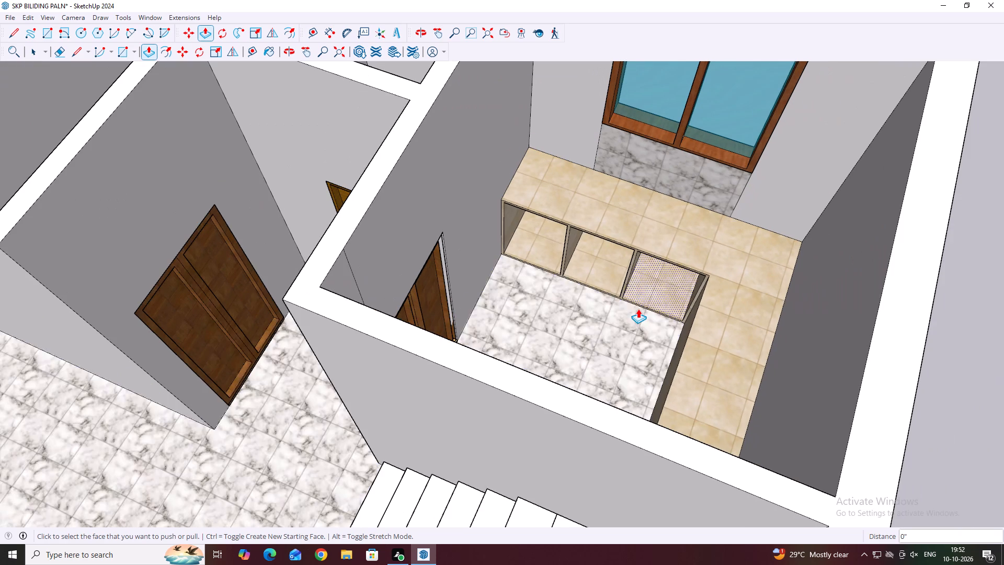
key("Escape")
key("space")
Offset the outline of the inner face on the counter's other, longer leg inward by 1".
middle_click_drag(588, 287, 694, 306)
scroll(669, 245, "up", 3)
middle_click_drag(678, 314, 749, 319)
scroll(700, 326, "up", 1)
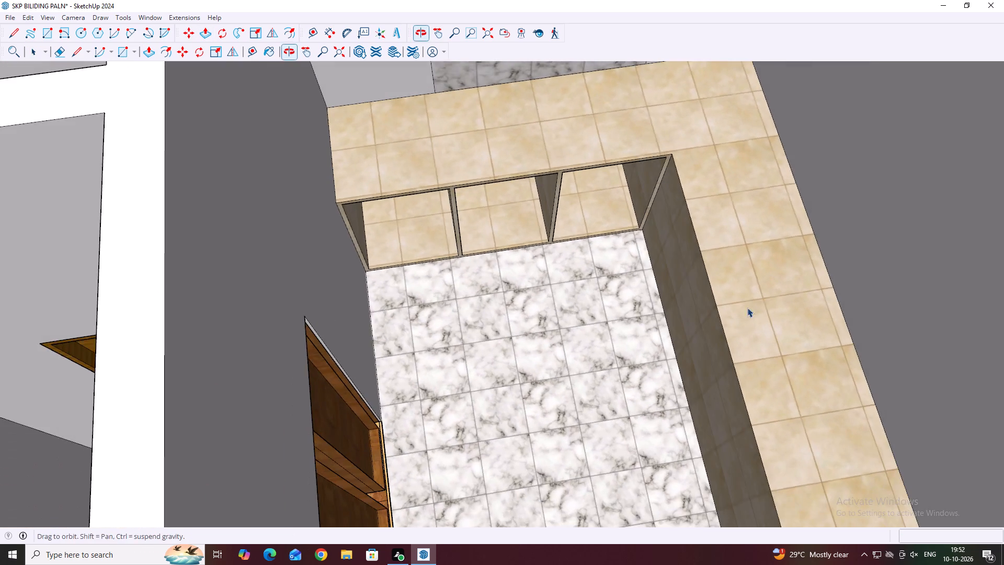
scroll(543, 233, "up", 3)
middle_click_drag(702, 375, 771, 338)
scroll(760, 320, "down", 5)
middle_click_drag(712, 333, 823, 375)
scroll(773, 270, "up", 2)
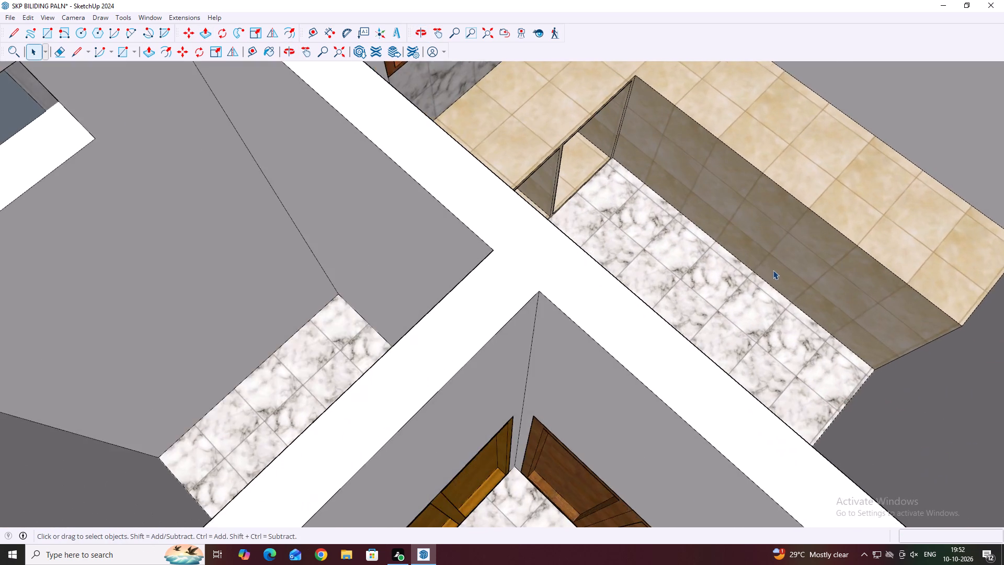
scroll(773, 270, "up", 1)
left_click(800, 222)
scroll(720, 334, "down", 4)
middle_click_drag(711, 267, 746, 246)
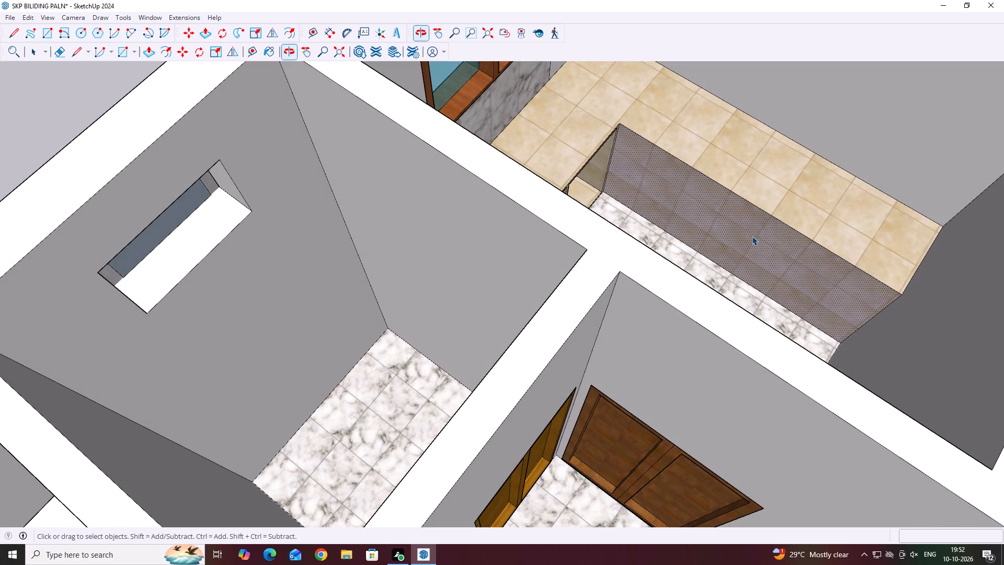
key("f")
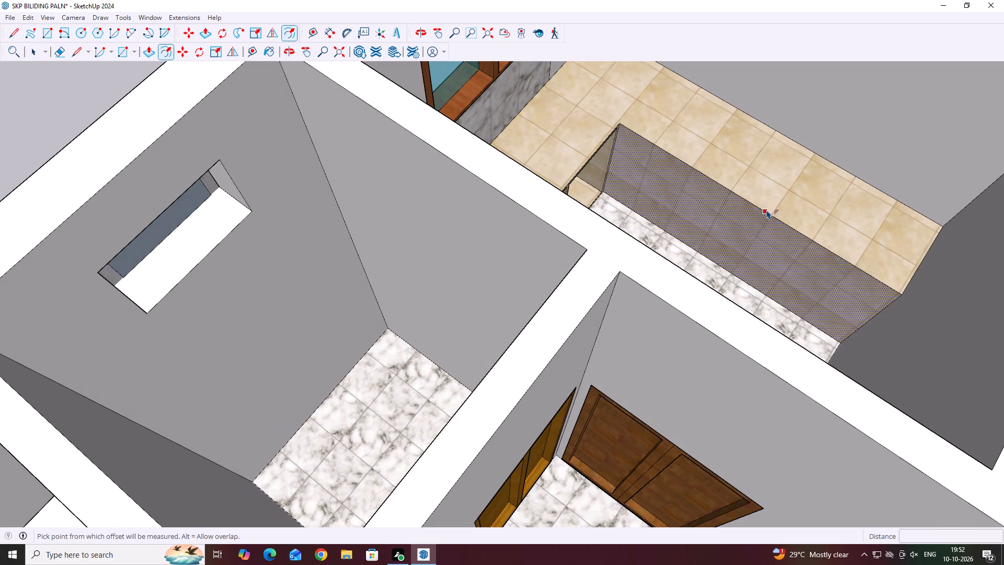
left_click(764, 209)
key("1")
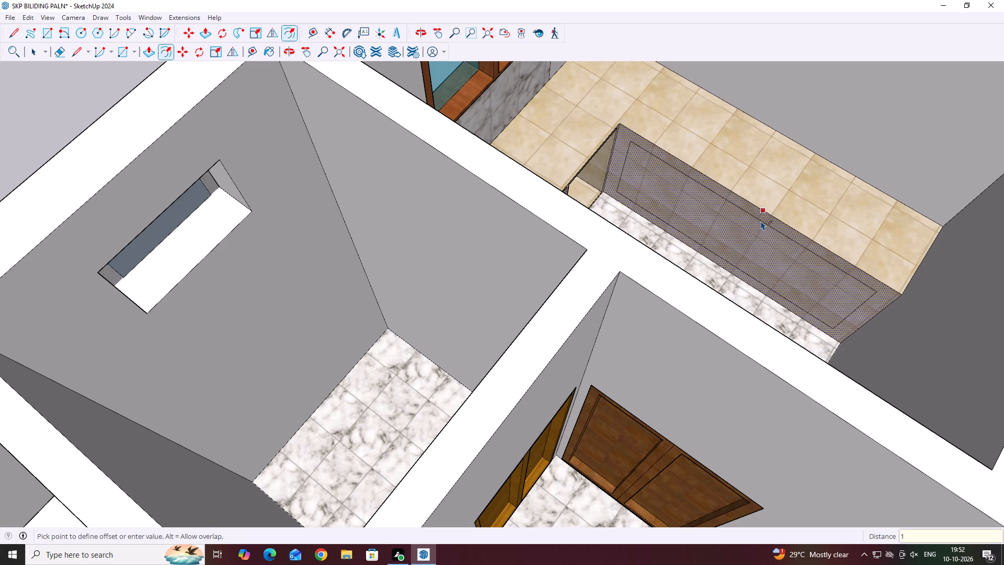
key("Return")
key("space")
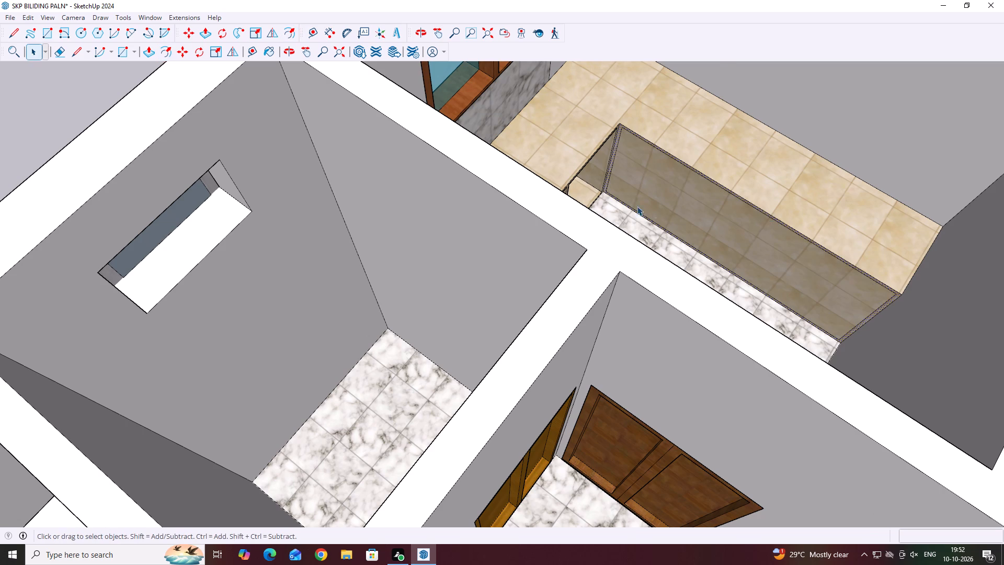
Copy the offset outline's vertical edge at the inside corner to the longer leg's open end, divided into 4 equal panels.
scroll(610, 196, "up", 7)
left_click(606, 180)
scroll(608, 187, "up", 2)
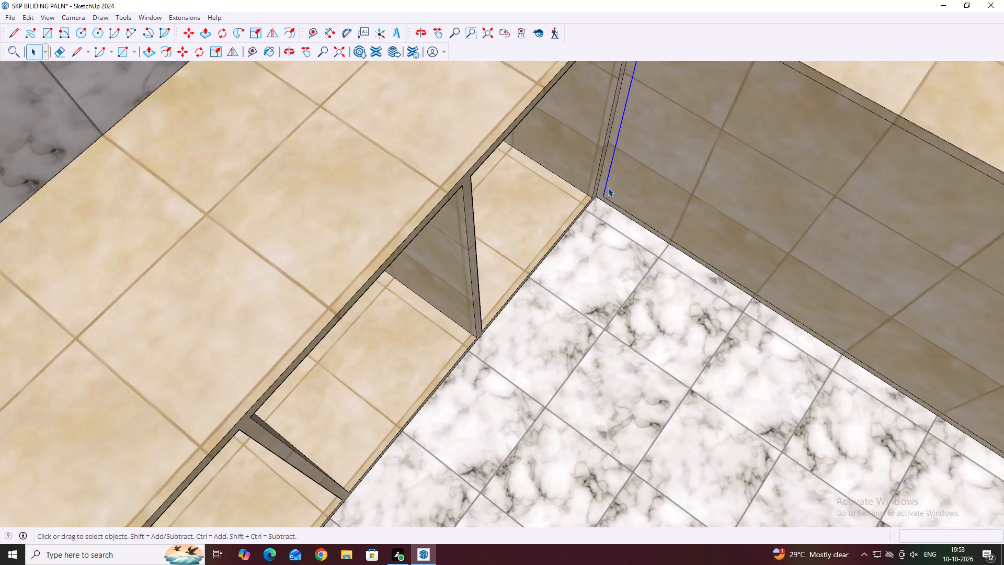
scroll(608, 187, "up", 1)
key("m")
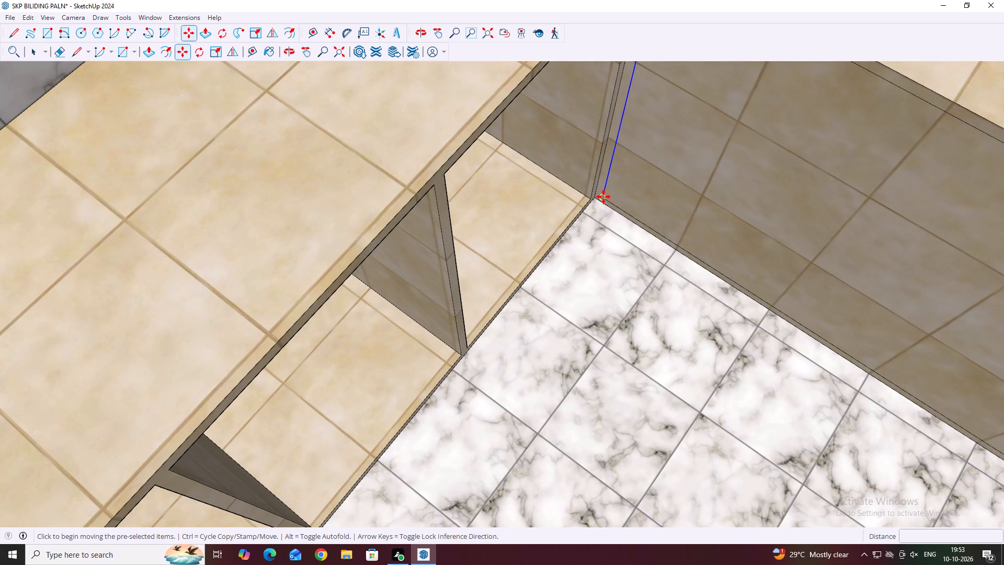
left_click(603, 197)
scroll(615, 204, "down", 5)
scroll(816, 314, "down", 5)
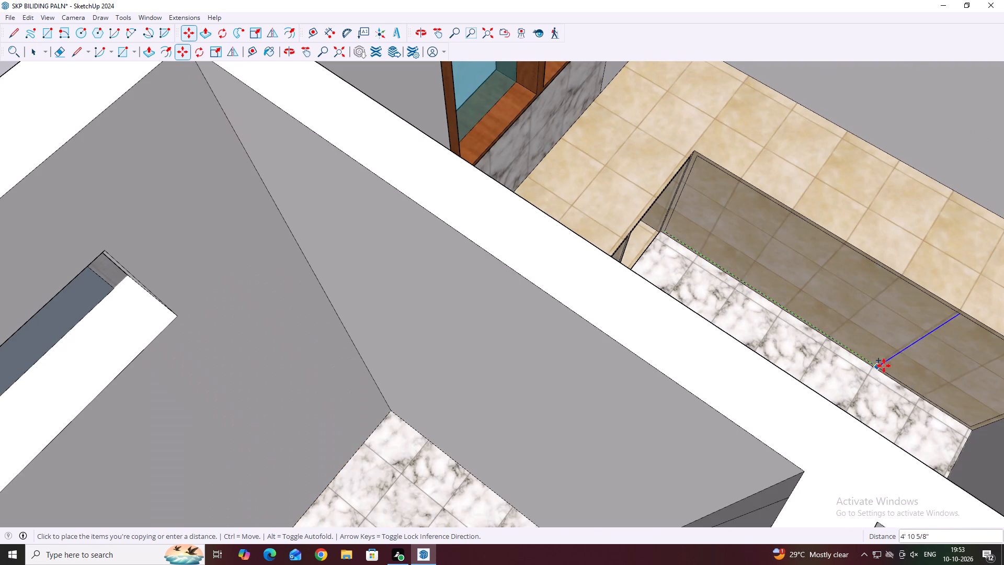
scroll(888, 369, "down", 5)
scroll(942, 420, "up", 13)
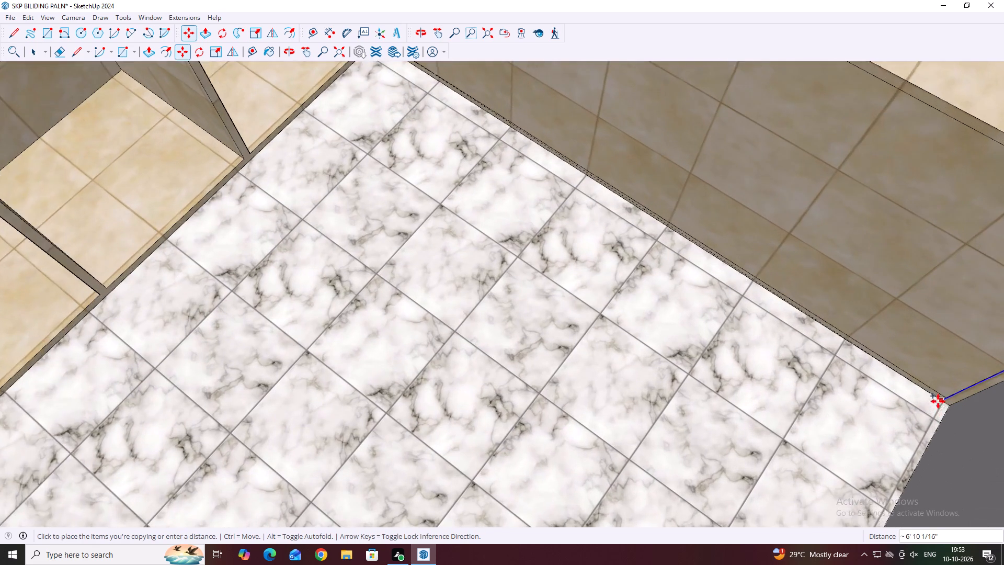
scroll(938, 401, "up", 1)
left_click(949, 399)
scroll(898, 376, "down", 4)
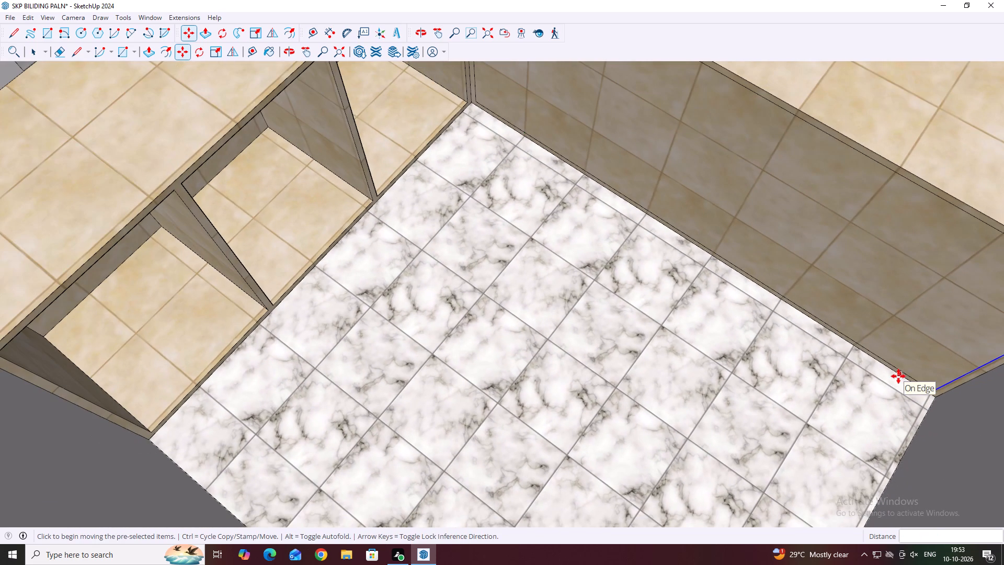
key("slash")
key("4")
key("Return")
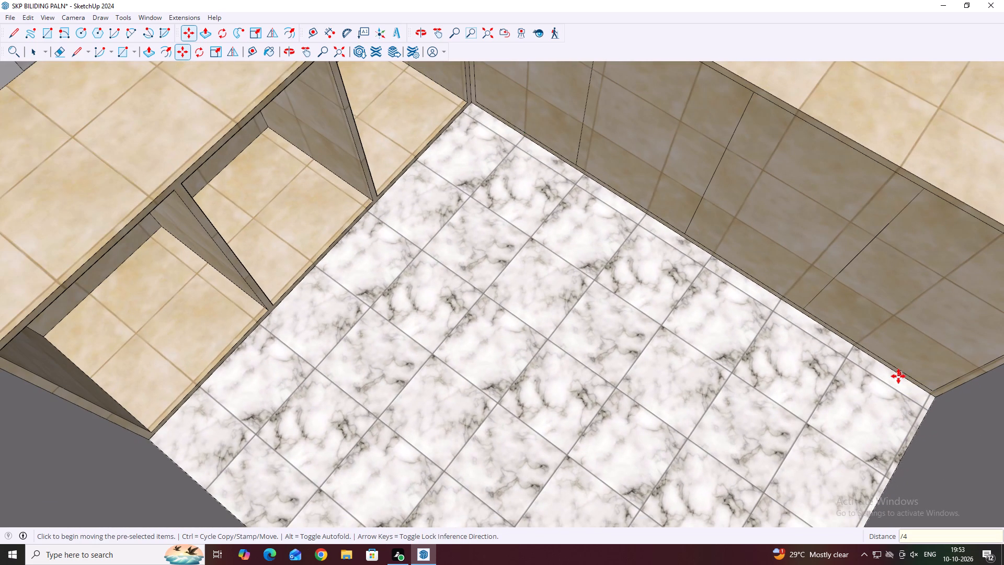
scroll(815, 335, "down", 4)
key("Escape")
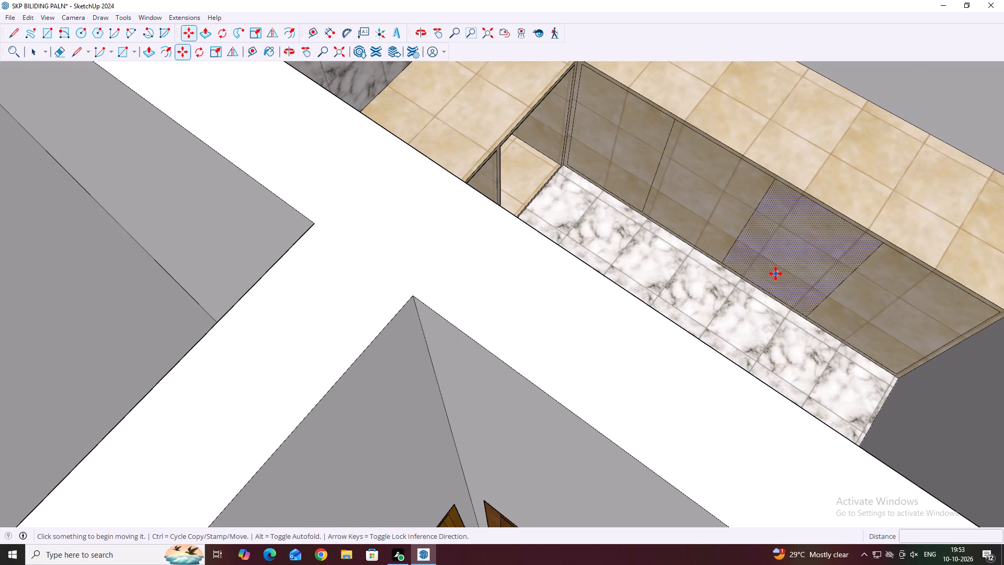
key("space")
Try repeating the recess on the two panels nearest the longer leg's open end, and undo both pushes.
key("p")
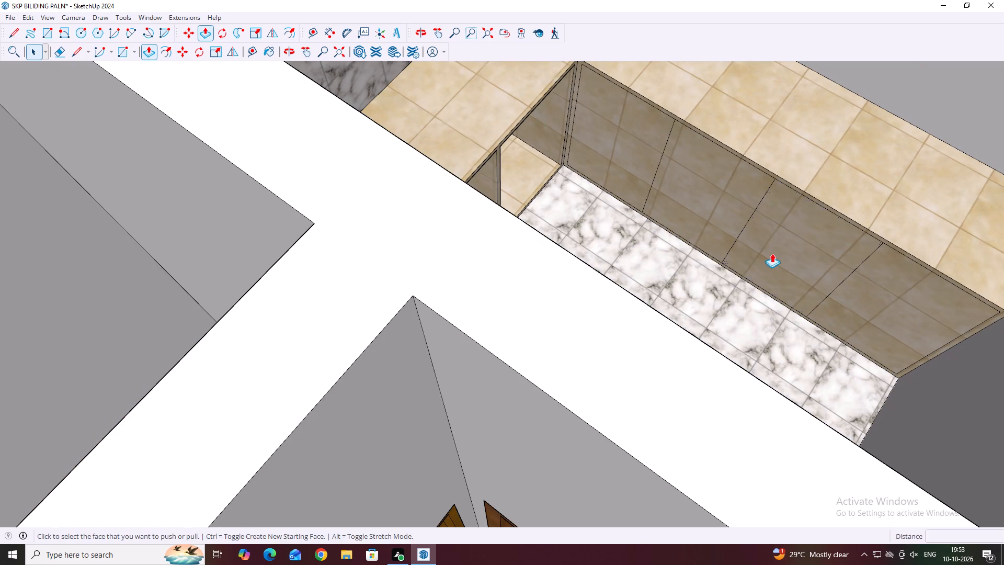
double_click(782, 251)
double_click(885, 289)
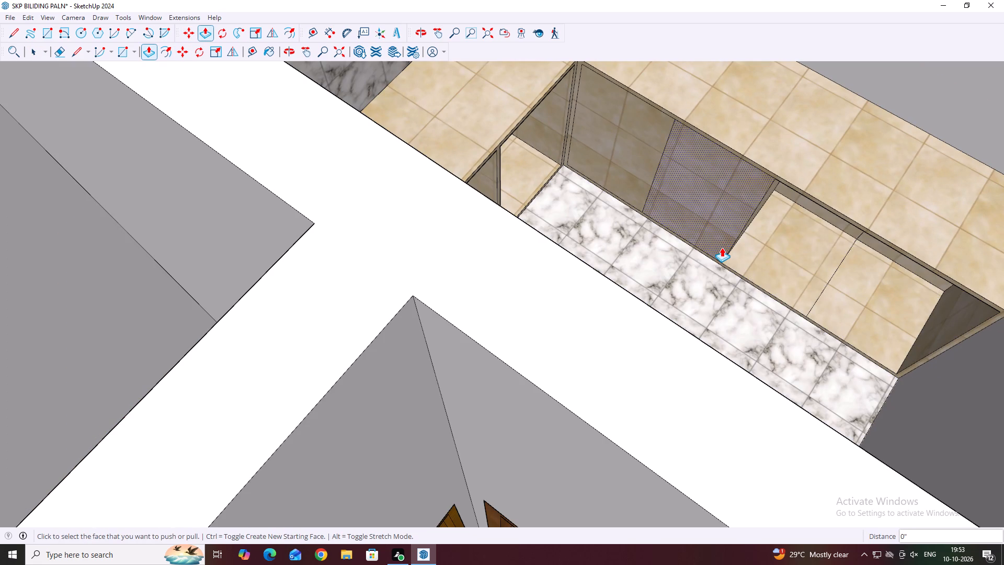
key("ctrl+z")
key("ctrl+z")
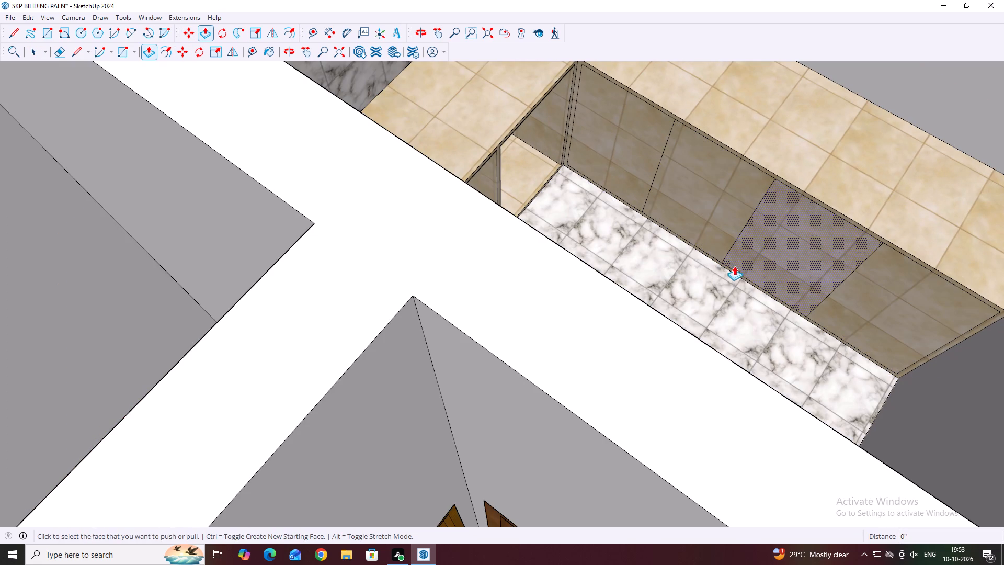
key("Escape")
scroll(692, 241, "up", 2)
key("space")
Examine the edges of the finished dividers between the compartments on the counter's shorter leg.
scroll(652, 229, "down", 6)
scroll(641, 185, "up", 3)
middle_click_drag(642, 223, 655, 268)
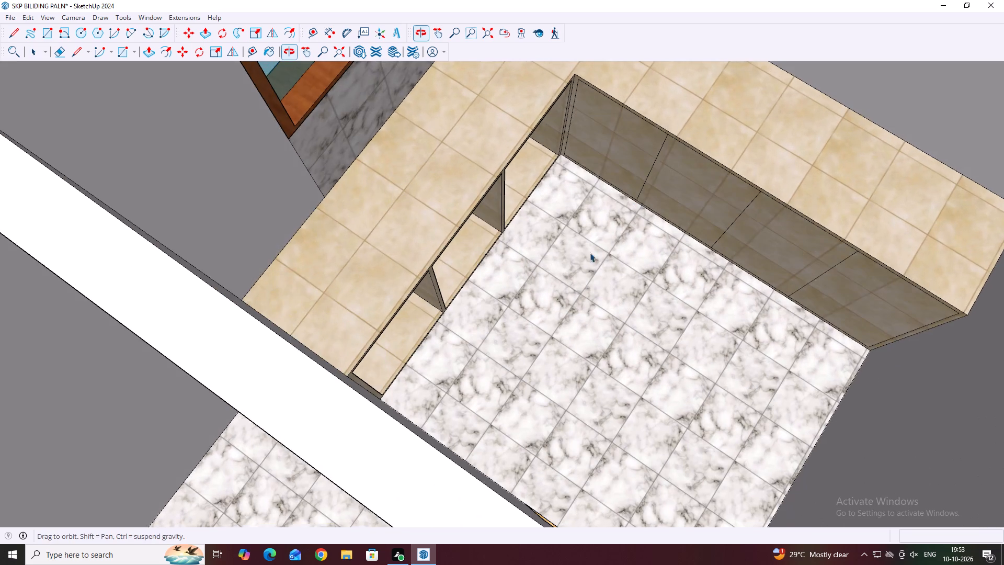
middle_click_drag(484, 248, 443, 242)
middle_click_drag(510, 295, 430, 274)
scroll(472, 312, "up", 8)
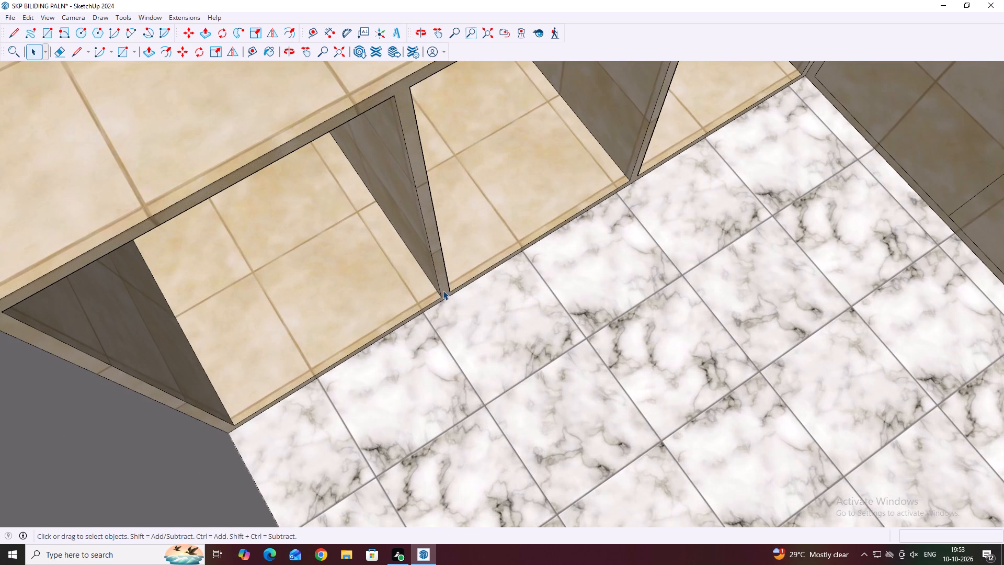
left_click(441, 290)
left_click(448, 289)
scroll(447, 292, "up", 2)
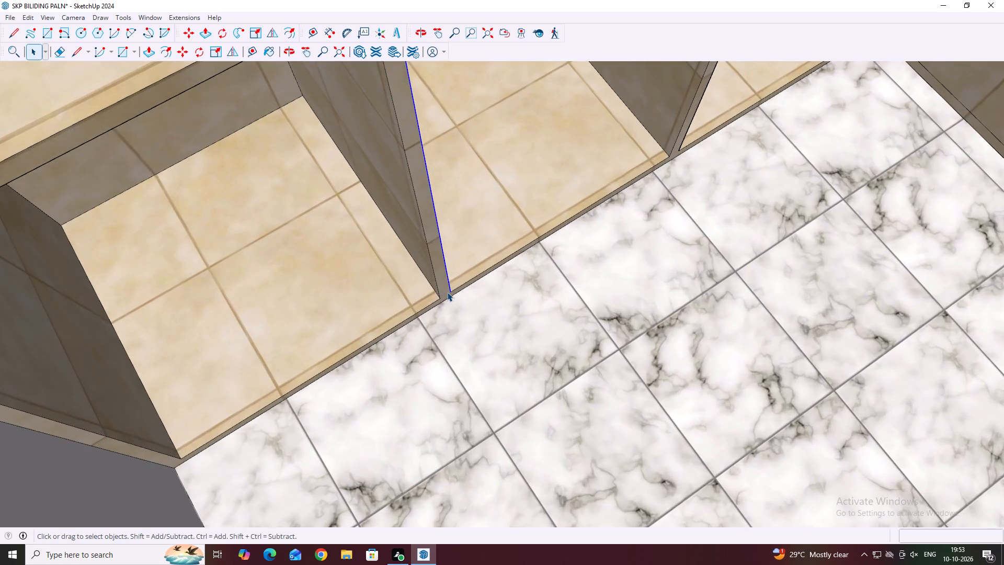
scroll(435, 307, "down", 11)
scroll(569, 226, "down", 1)
Copy the longer leg's division line nearest the inside corner 1/2" toward that corner.
middle_click_drag(574, 228, 628, 245)
scroll(641, 243, "up", 6)
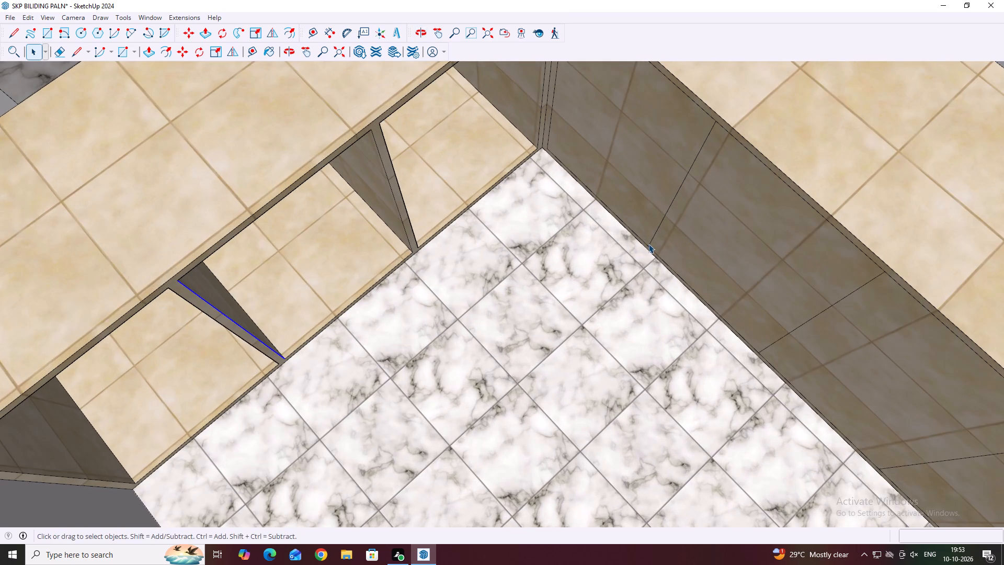
left_click(648, 244)
scroll(650, 245, "up", 1)
key("m")
scroll(653, 246, "up", 6)
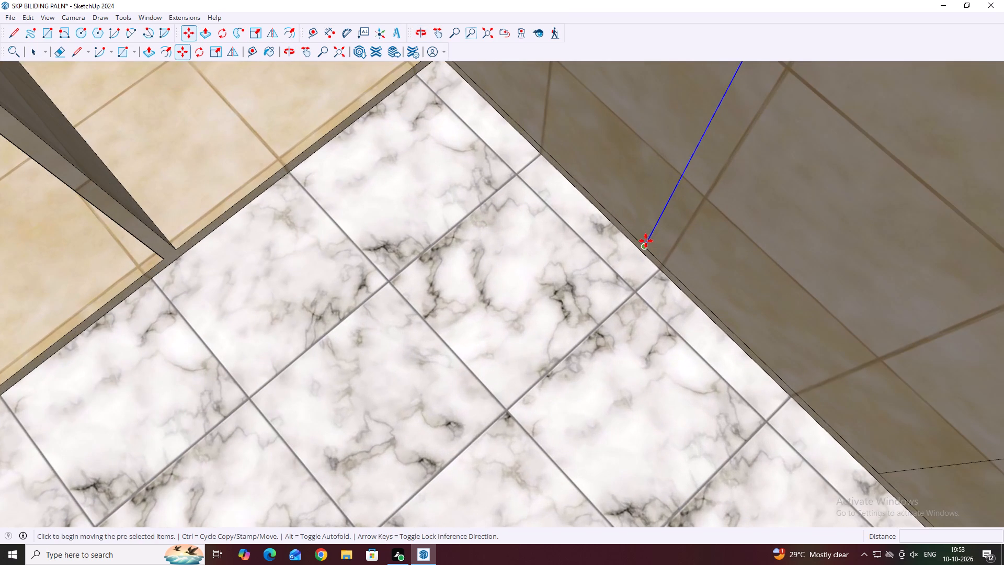
left_click(643, 246)
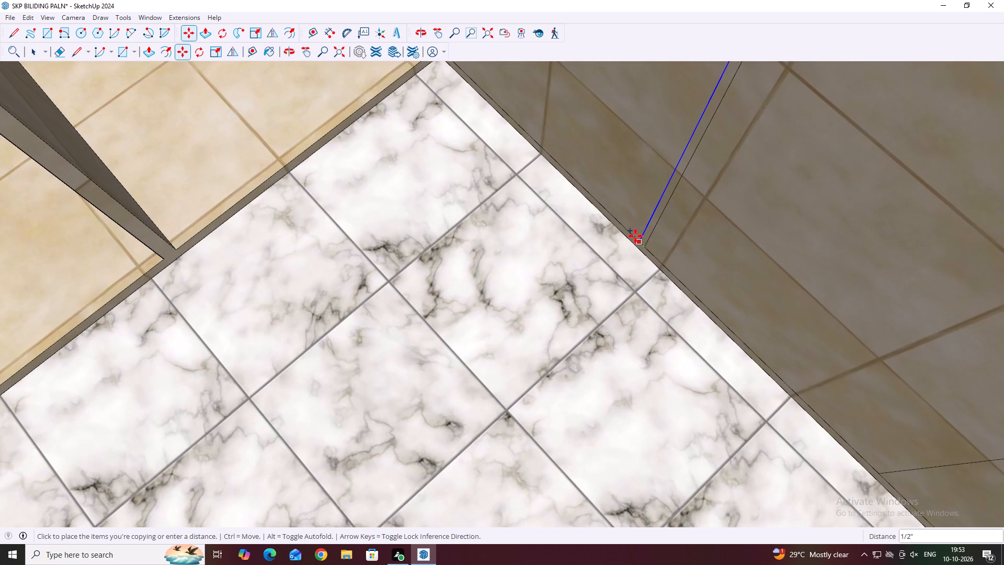
left_click(635, 236)
Copy the same division line 1/2" to its other side, away from the inside corner.
scroll(645, 247, "up", 3)
left_click(645, 247)
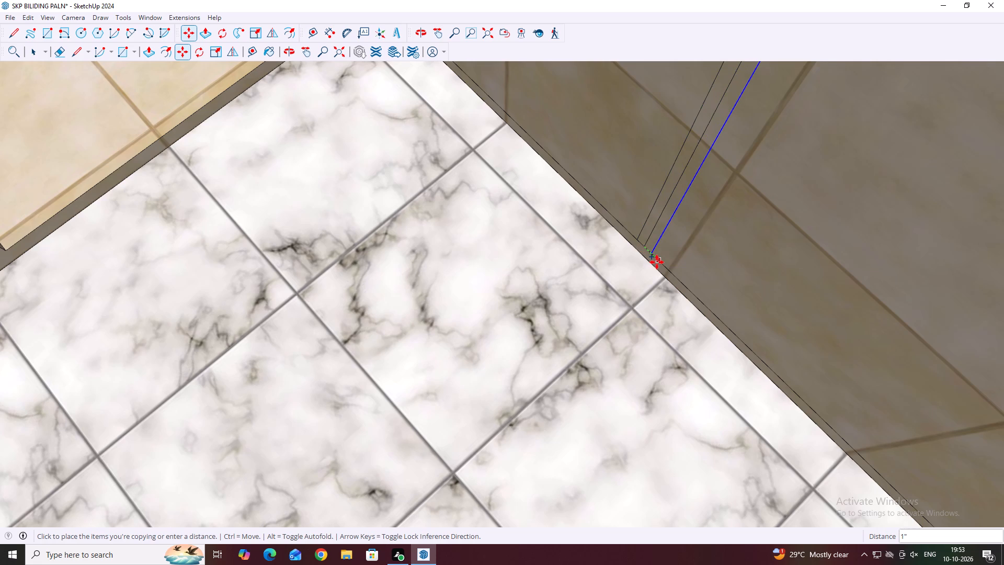
scroll(657, 262, "up", 4)
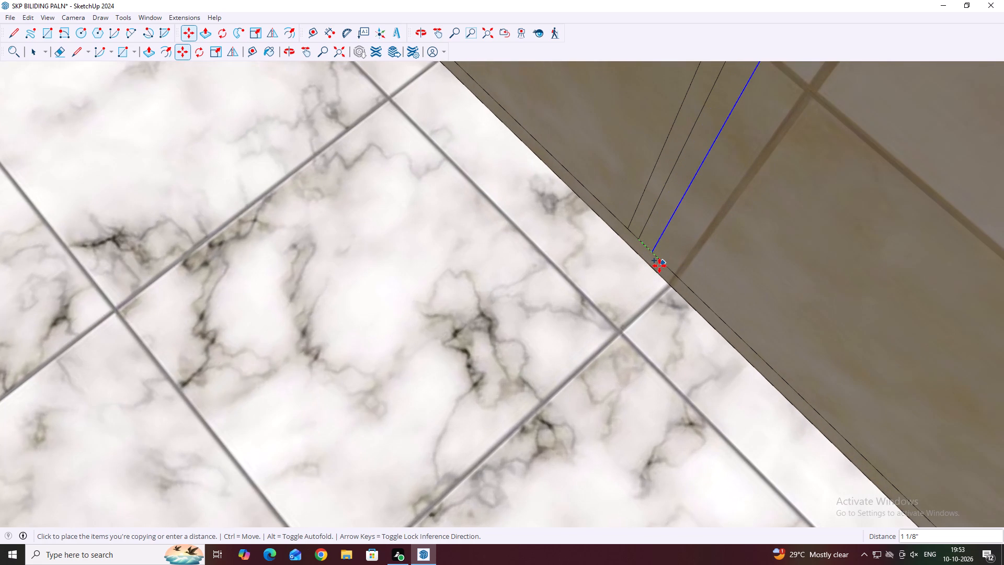
key("1")
key("BackSpace")
type("0.5")
key("Return")
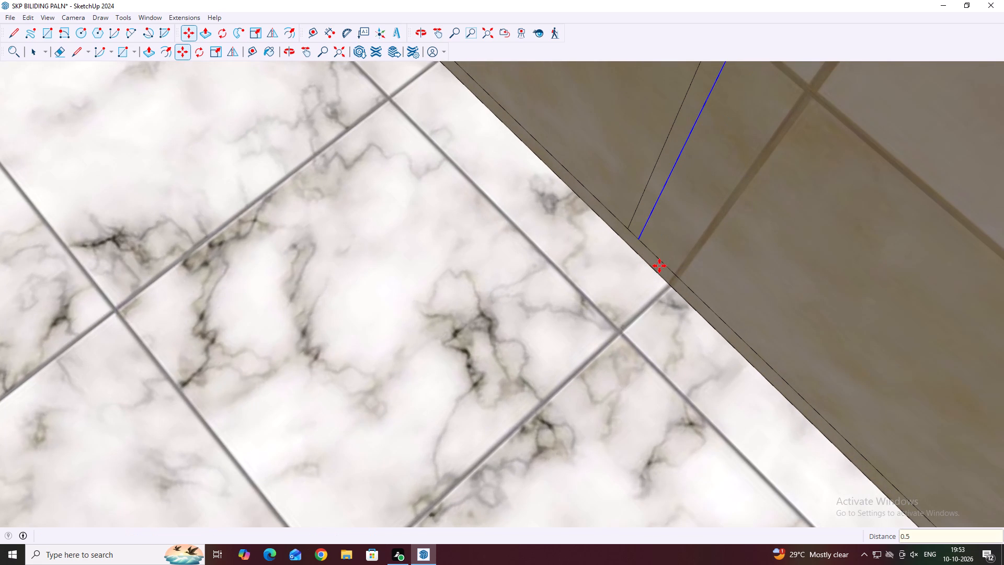
scroll(618, 275, "down", 6)
scroll(614, 239, "up", 6)
left_click(631, 262)
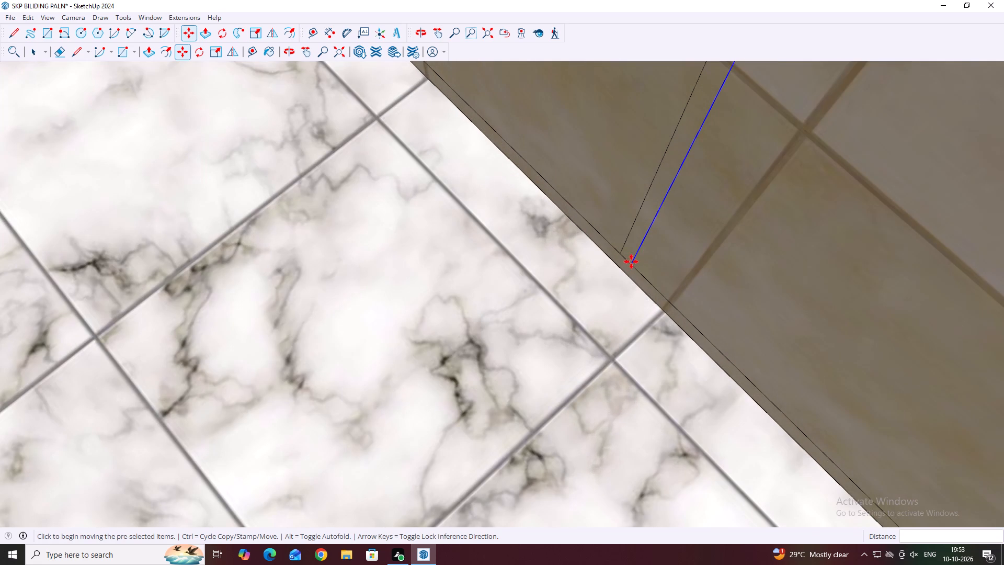
left_click(641, 276)
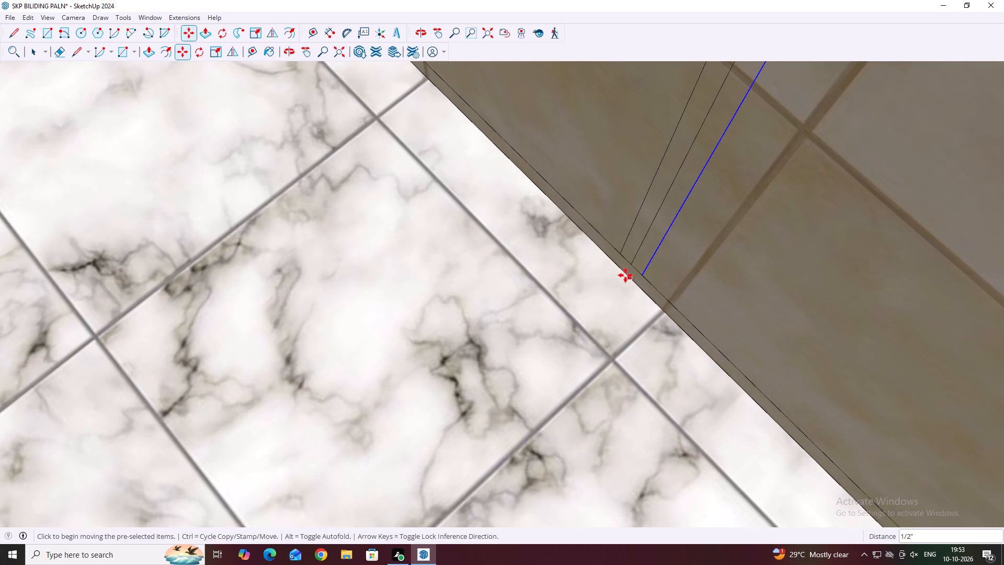
key("space")
scroll(596, 270, "down", 7)
scroll(614, 258, "up", 3)
left_click(635, 273)
scroll(591, 242, "down", 13)
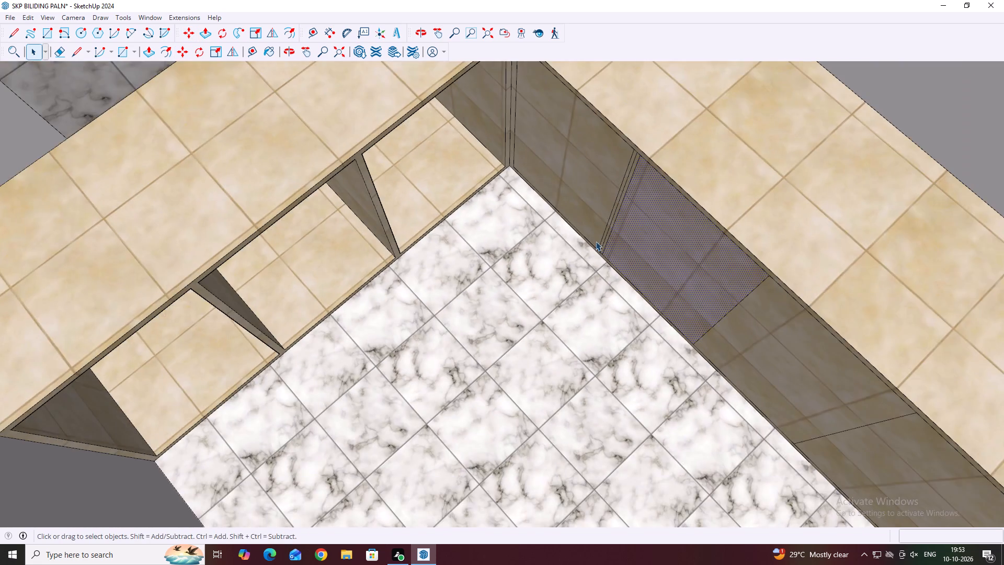
Copy the complete three-line divider strip 1'8 1/2" along the longer leg, centred on the middle division line.
scroll(606, 227, "up", 5)
scroll(613, 246, "down", 13)
middle_click_drag(600, 270, 665, 265)
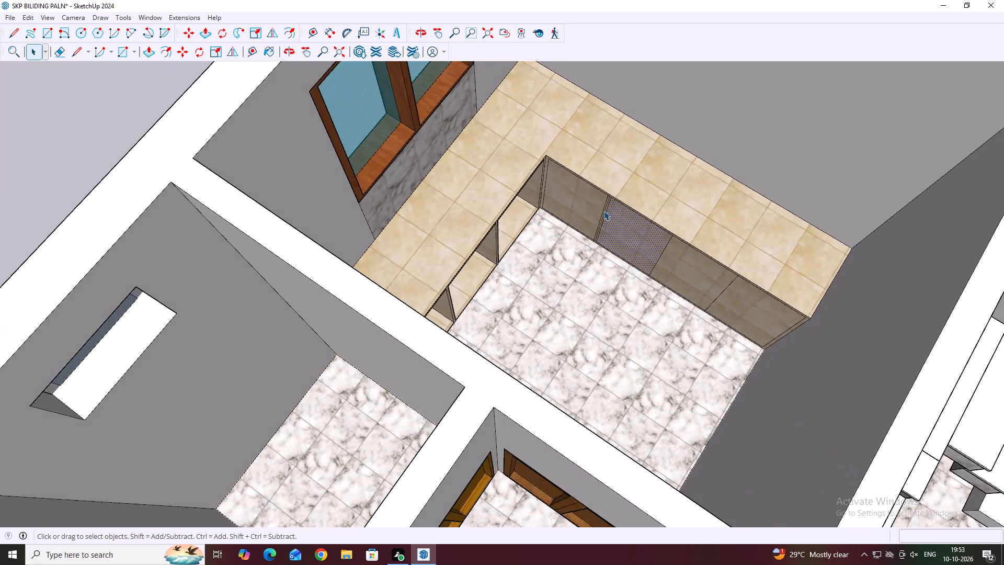
scroll(604, 211, "up", 6)
left_click_drag(601, 160, 622, 295)
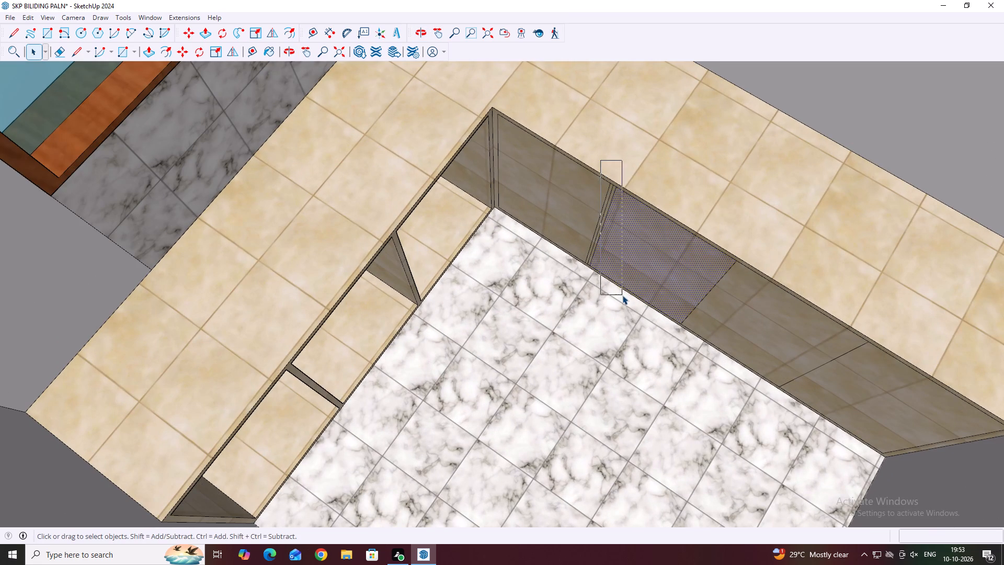
left_click_drag(622, 295, 624, 302)
middle_click_drag(474, 242, 594, 232)
scroll(557, 161, "up", 3)
middle_click_drag(599, 254, 644, 210)
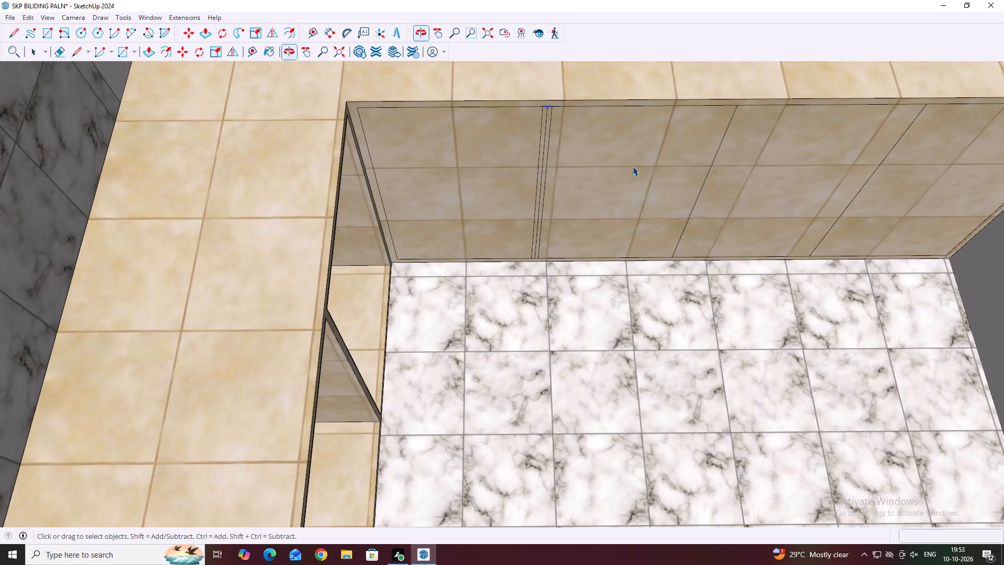
left_click_drag(528, 82, 577, 338)
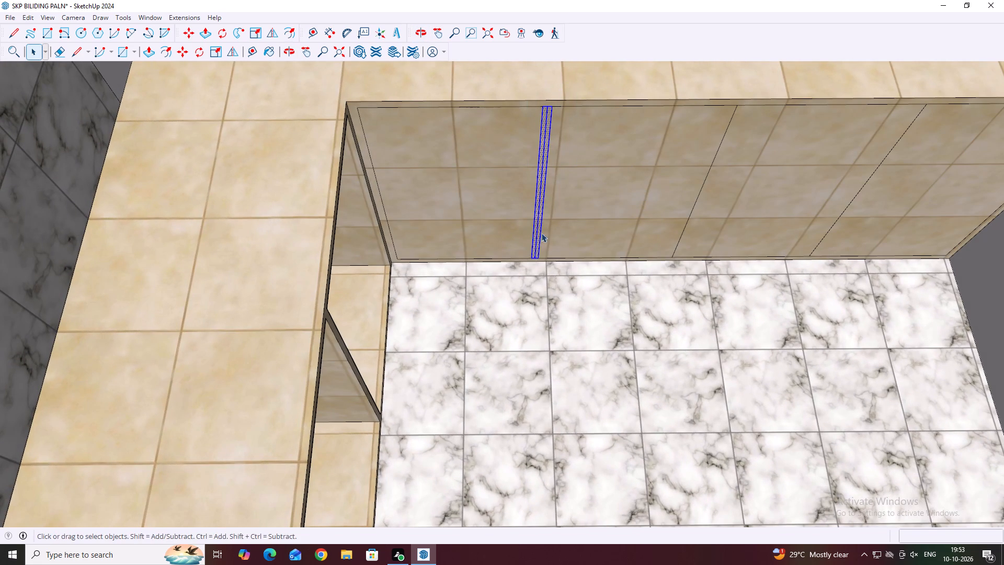
middle_click_drag(545, 265, 523, 271)
key("m")
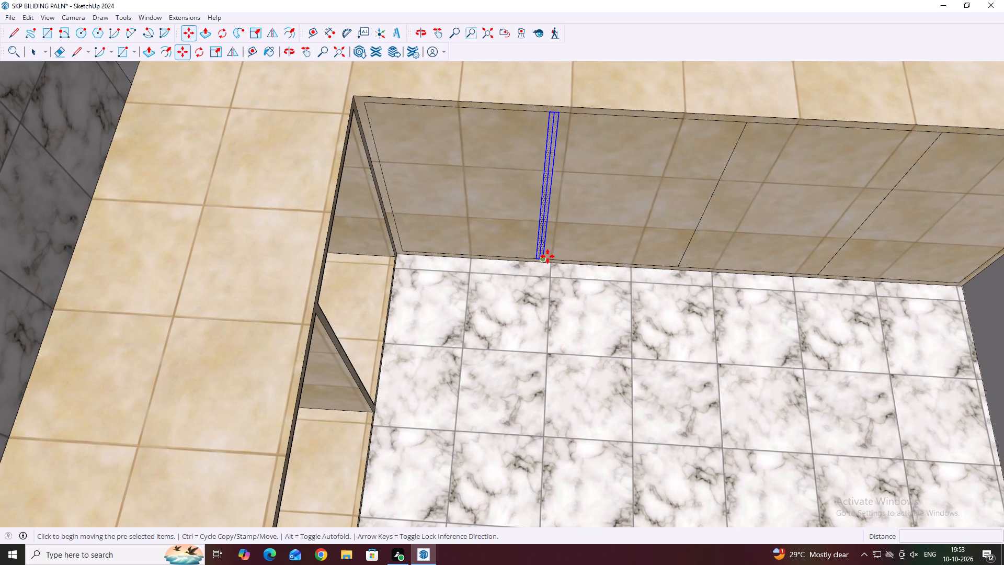
scroll(547, 256, "up", 10)
left_click(533, 263)
scroll(554, 267, "down", 3)
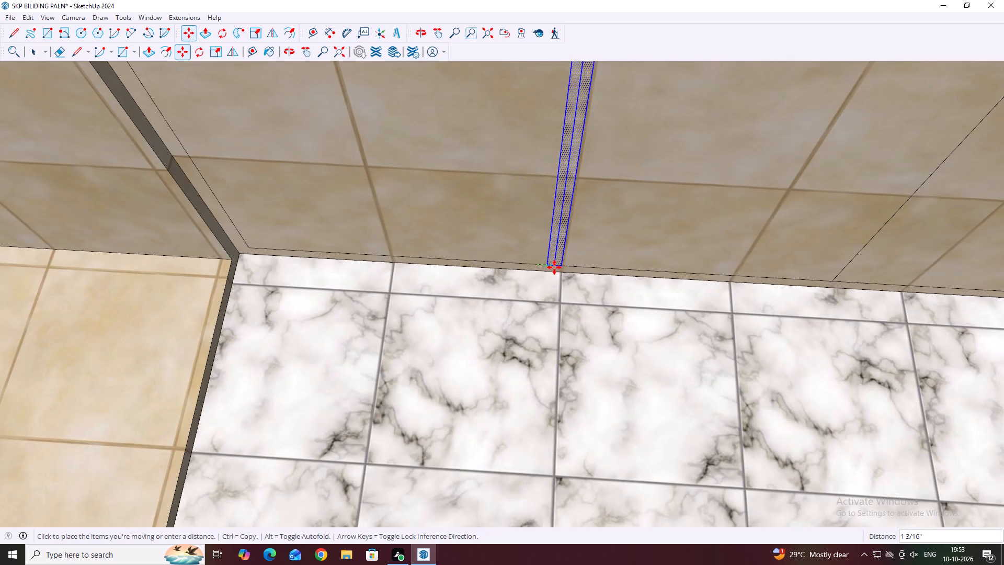
scroll(557, 268, "down", 2)
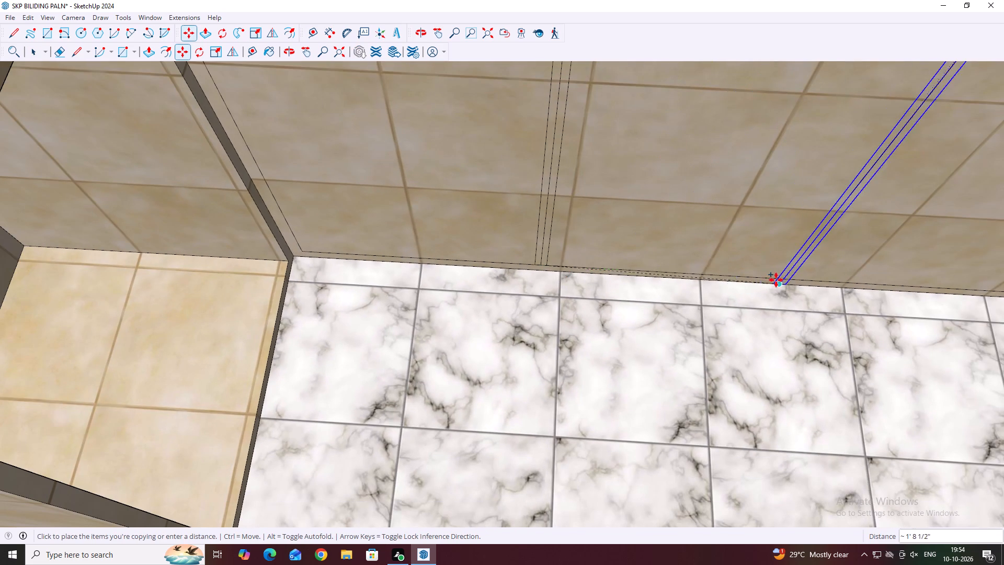
scroll(777, 280, "up", 10)
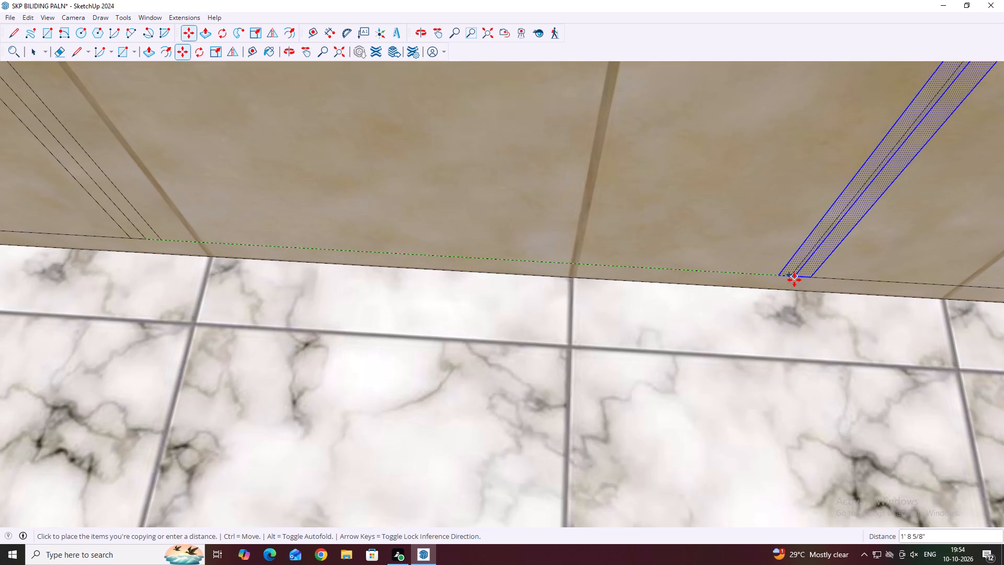
scroll(794, 279, "up", 7)
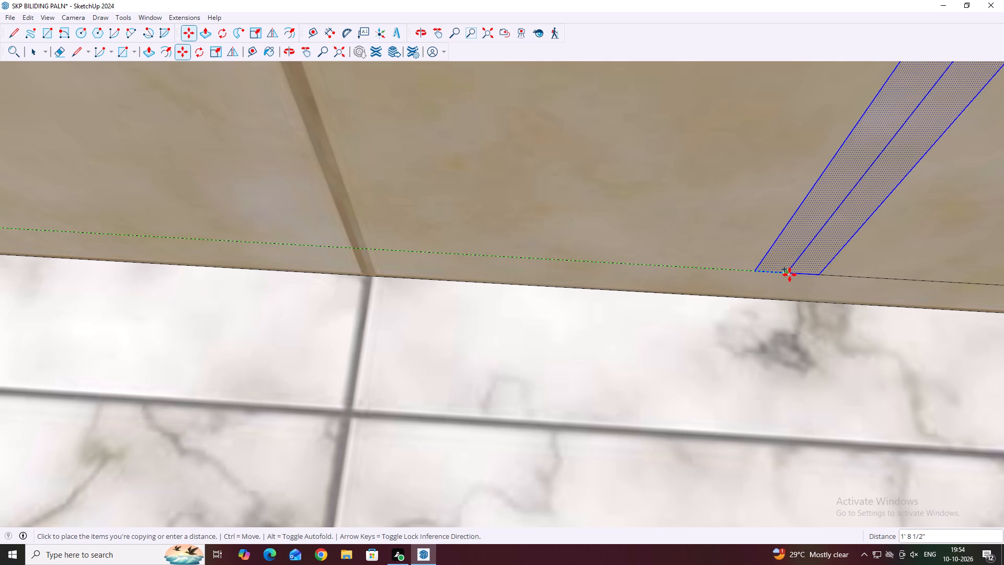
left_click(790, 275)
Copy the three-line divider strip another 1'8 1/2" along the longer leg, centred on the division line farthest from the inside corner.
scroll(562, 272, "down", 7)
scroll(741, 274, "down", 20)
middle_click(741, 274)
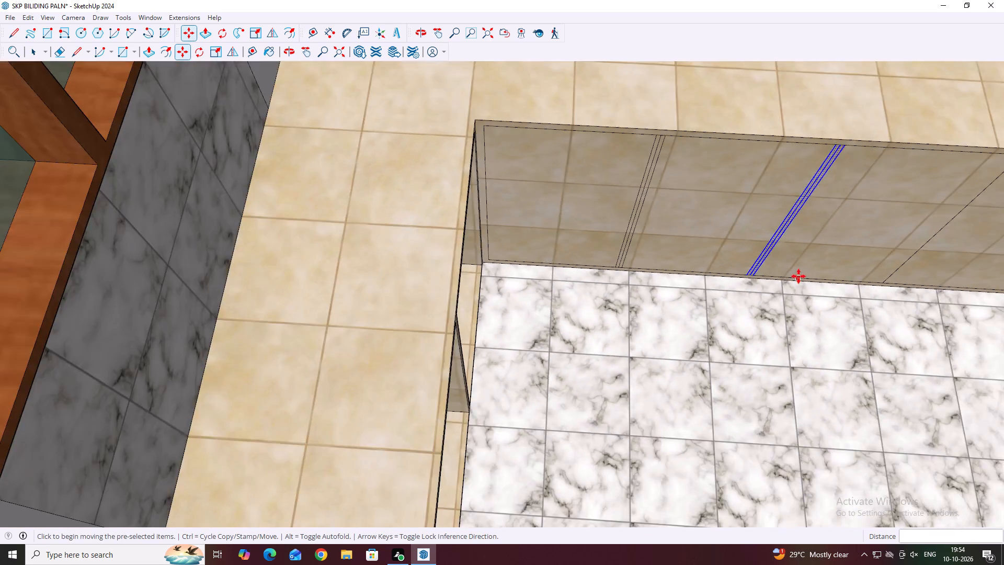
scroll(798, 276, "down", 8)
middle_click_drag(928, 323, 790, 290)
scroll(703, 315, "down", 6)
scroll(762, 364, "up", 3)
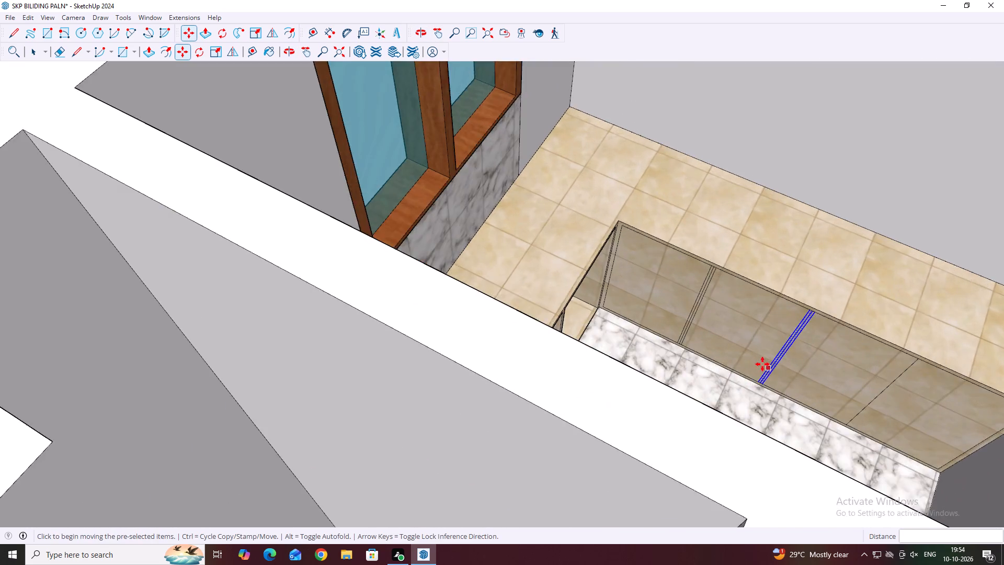
scroll(762, 364, "up", 20)
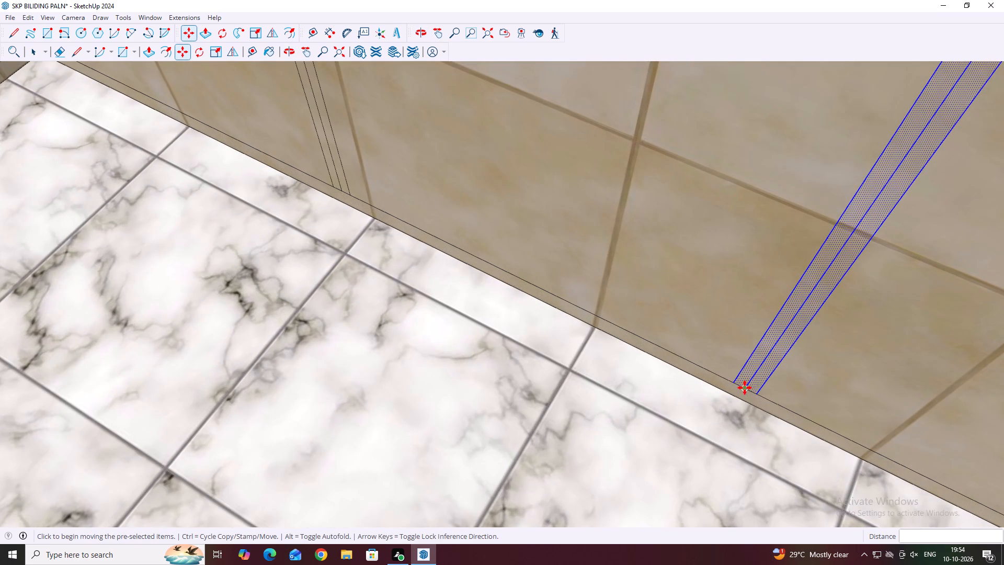
left_click(745, 388)
scroll(747, 385, "down", 19)
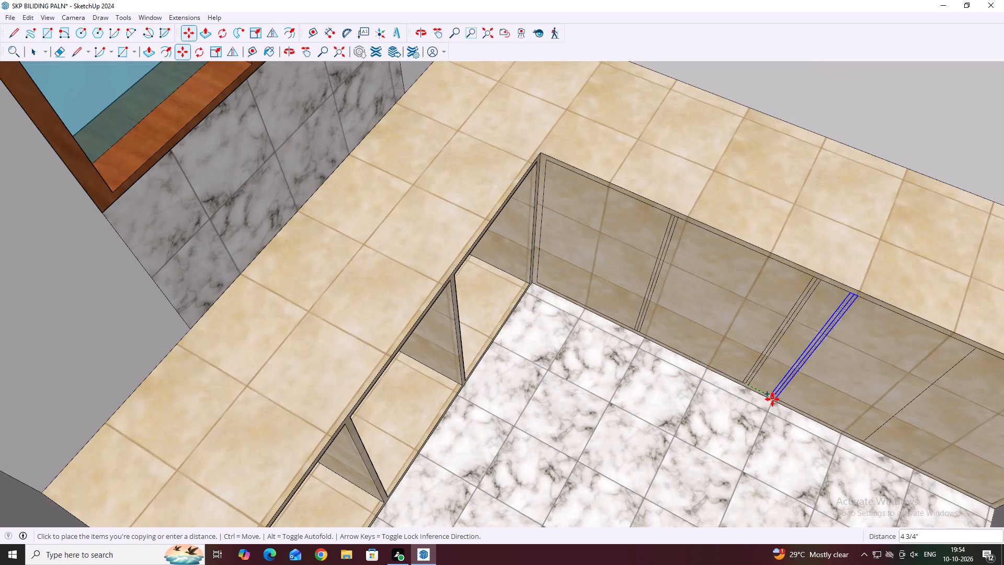
scroll(847, 430, "up", 11)
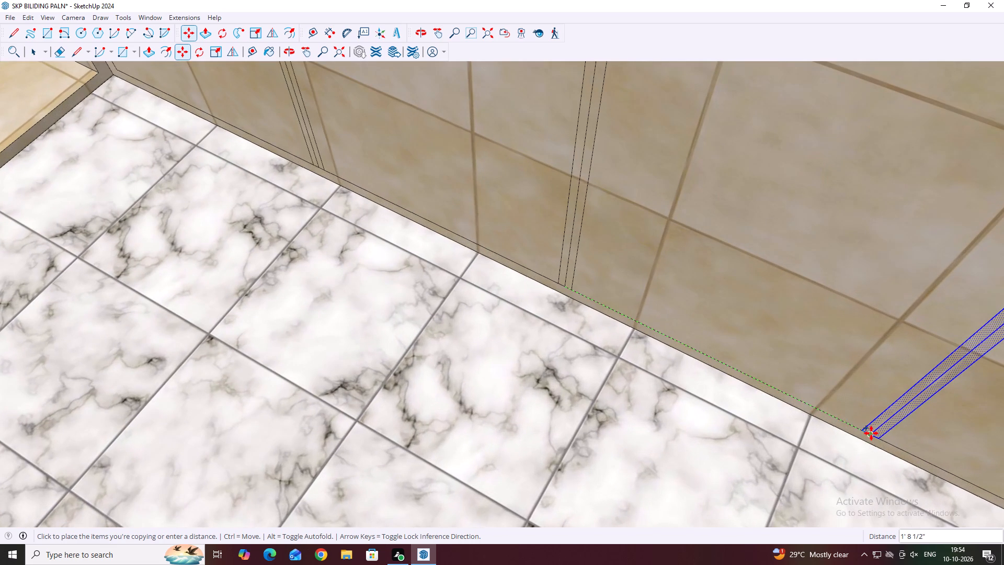
left_click(871, 433)
key("space")
Delete the centre line of each of the three divider strips on the counter's longer leg.
scroll(532, 371, "down", 15)
scroll(679, 363, "up", 3)
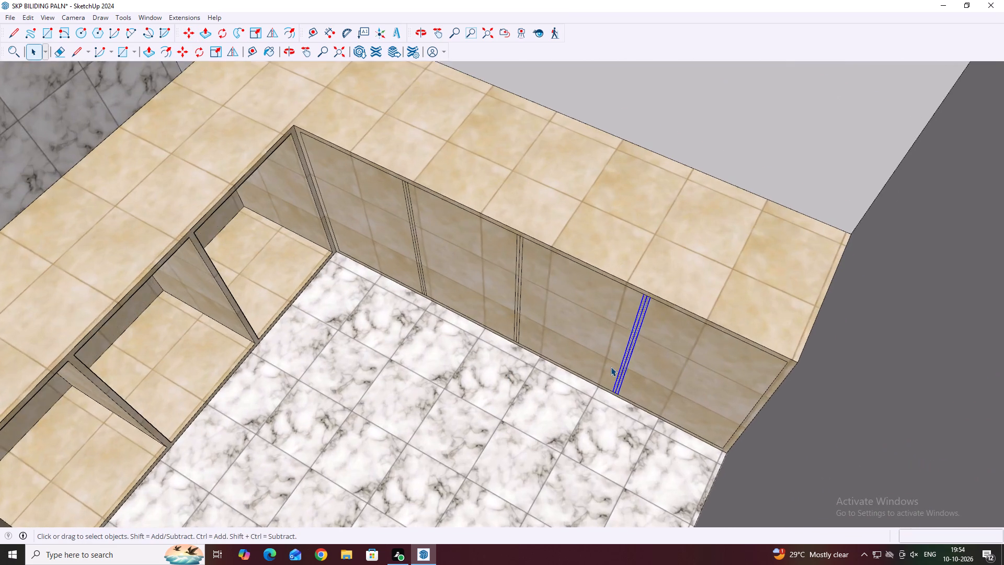
scroll(611, 367, "up", 2)
left_click(617, 370)
scroll(620, 371, "up", 5)
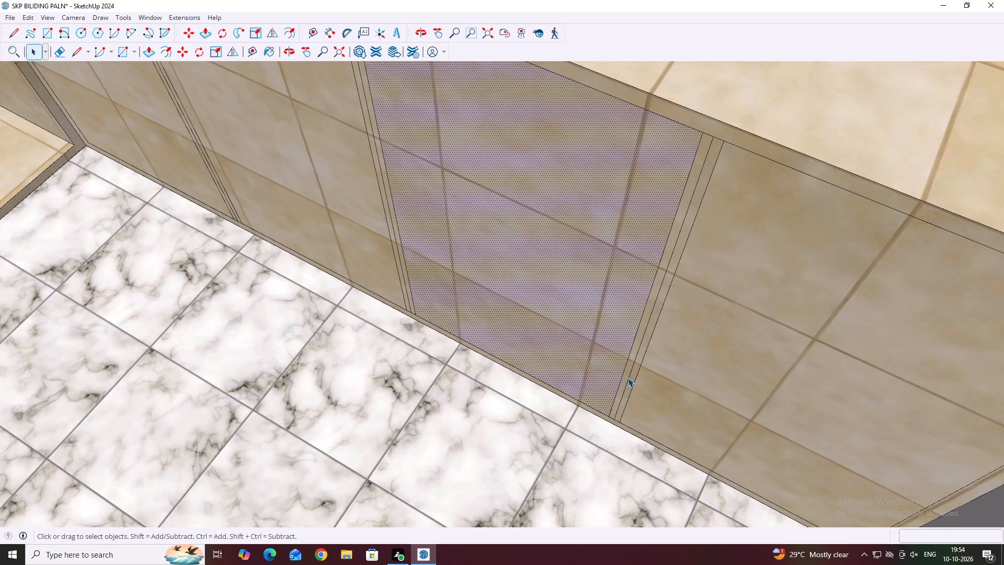
left_click(628, 378)
key("Delete")
scroll(626, 378, "down", 7)
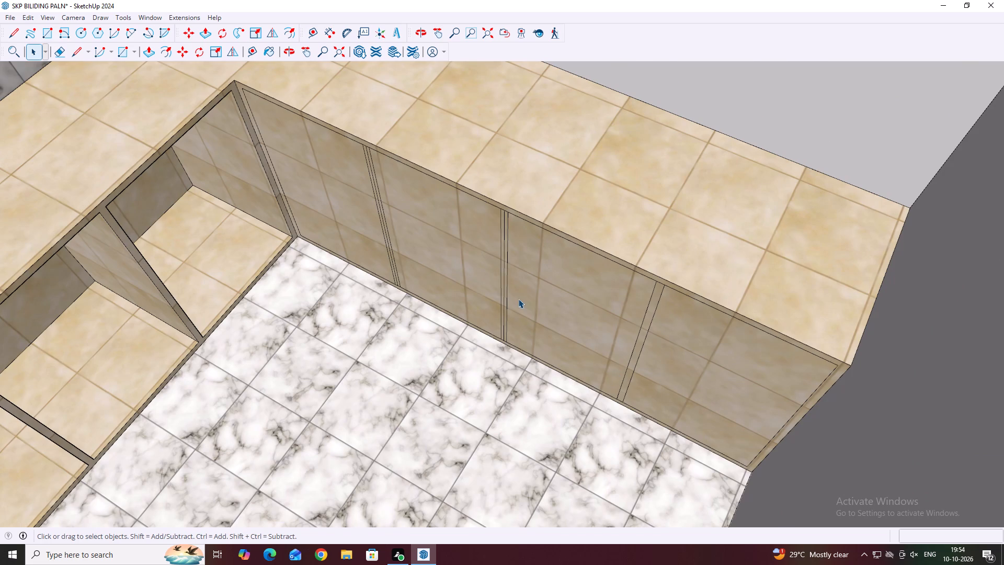
scroll(517, 299, "up", 3)
left_click(499, 300)
key("Delete")
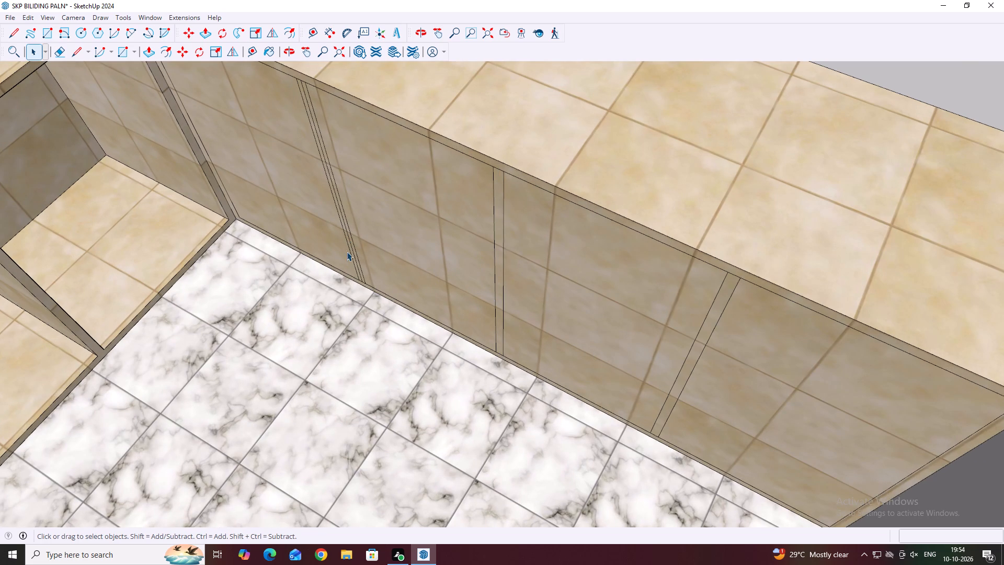
left_click(355, 257)
key("Delete")
Push the four panels between the longer leg's dividers inward by the last-used depth to form open compartments.
scroll(482, 314, "down", 6)
middle_click_drag(497, 320, 553, 322)
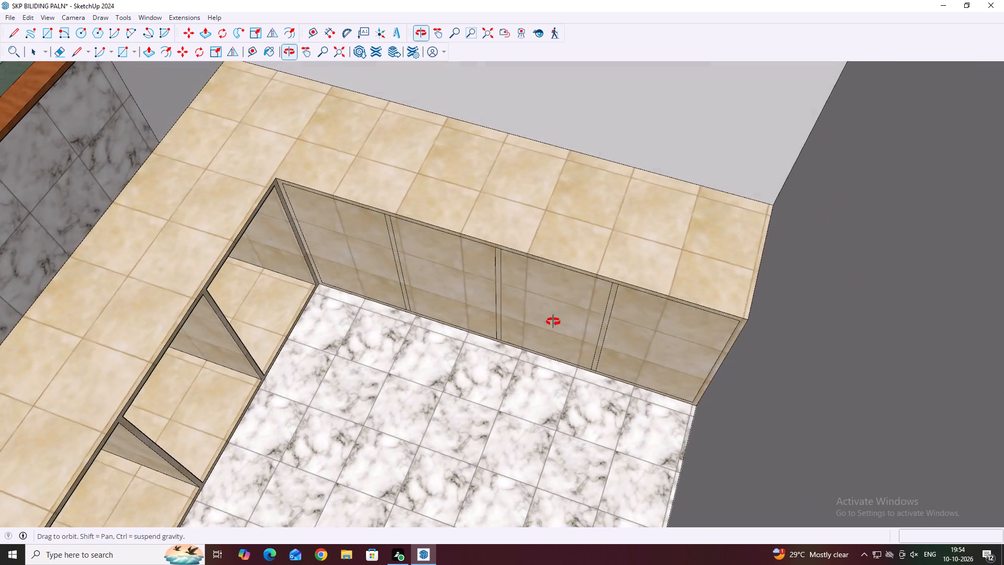
middle_click_drag(553, 322, 583, 291)
key("p")
double_click(578, 268)
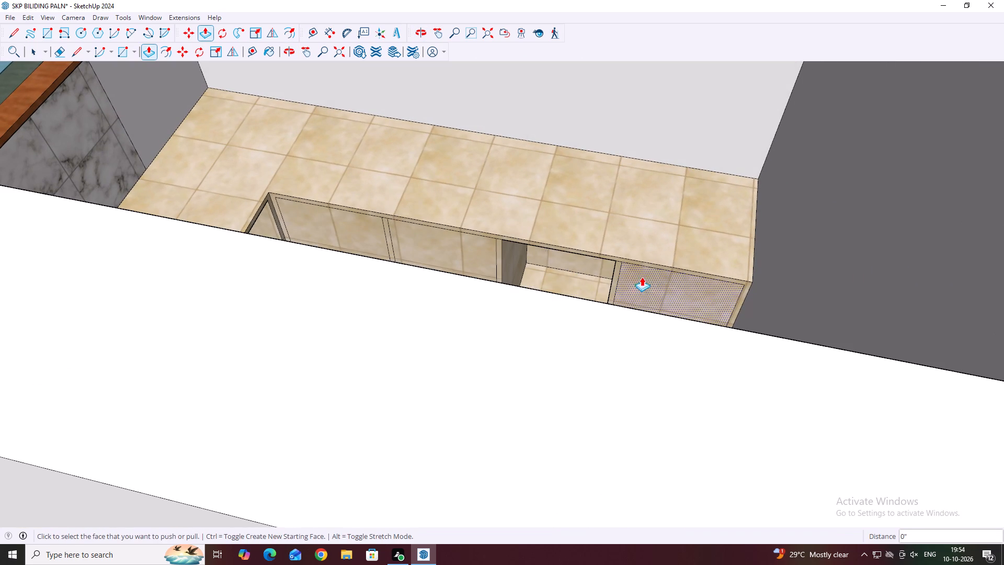
double_click(661, 280)
middle_click_drag(566, 246, 588, 332)
double_click(461, 291)
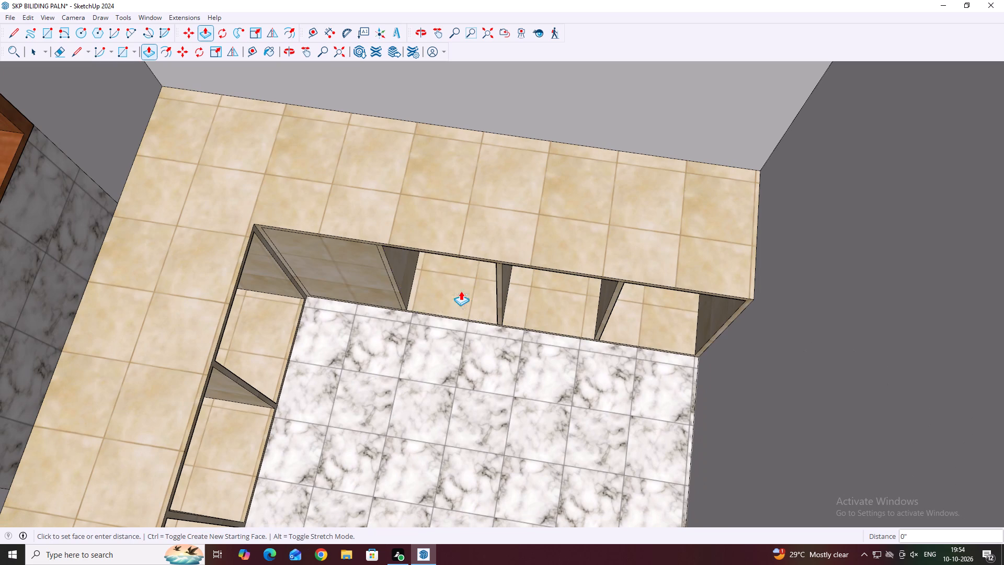
double_click(360, 273)
Examine the counter's open compartments and dividers on both legs, especially around the inside corner.
scroll(515, 240, "down", 4)
middle_click_drag(617, 230, 607, 185)
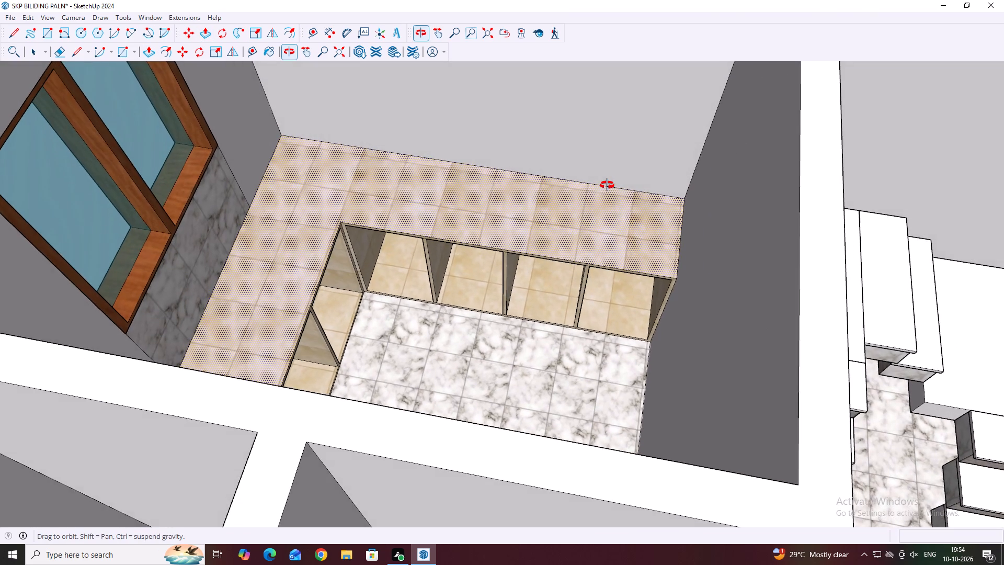
middle_click_drag(607, 185, 584, 188)
key("space")
scroll(403, 238, "up", 6)
middle_click_drag(577, 169, 456, 196)
scroll(353, 167, "up", 3)
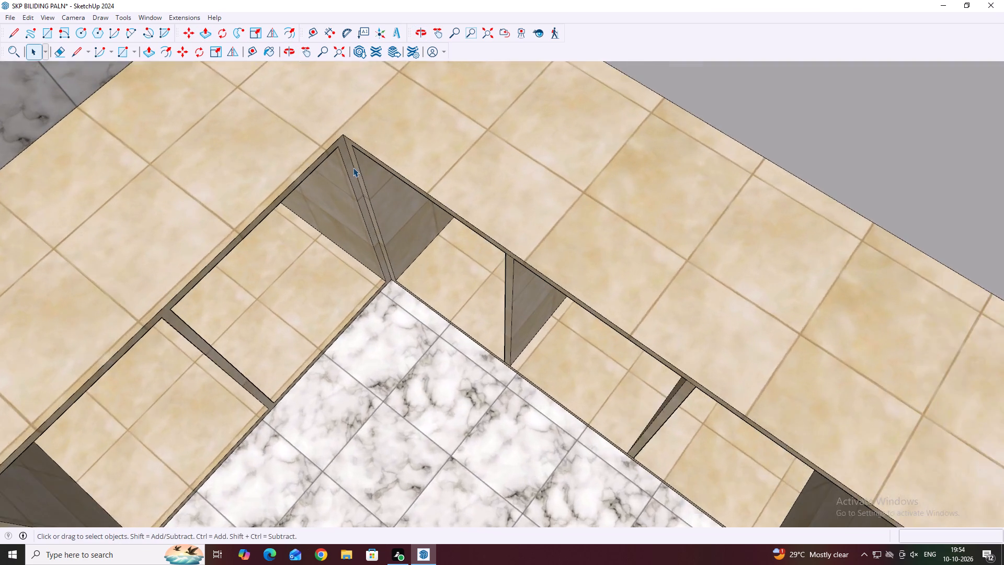
scroll(319, 140, "up", 3)
middle_click_drag(562, 147, 512, 192)
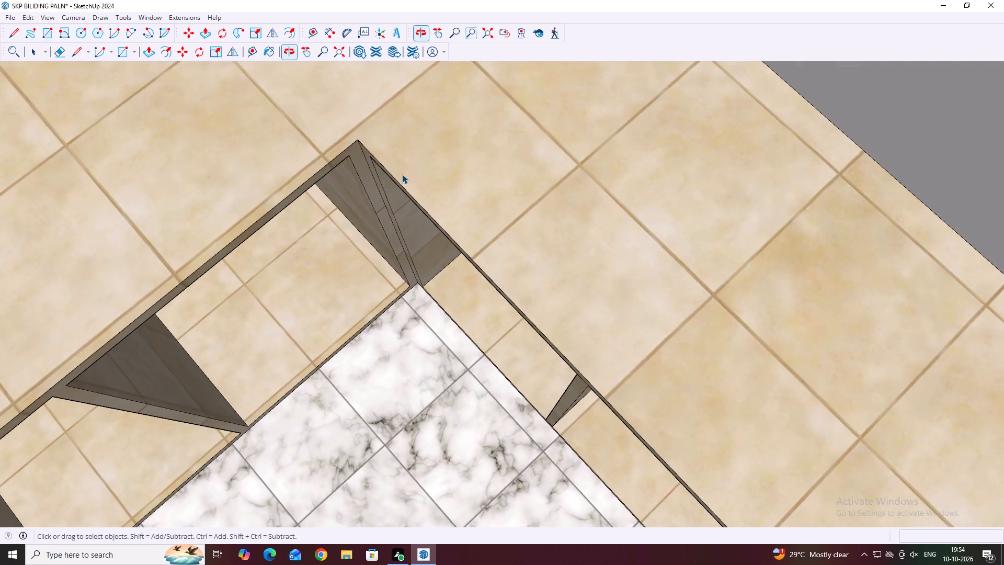
scroll(390, 174, "up", 6)
scroll(511, 184, "down", 20)
scroll(511, 184, "down", 1)
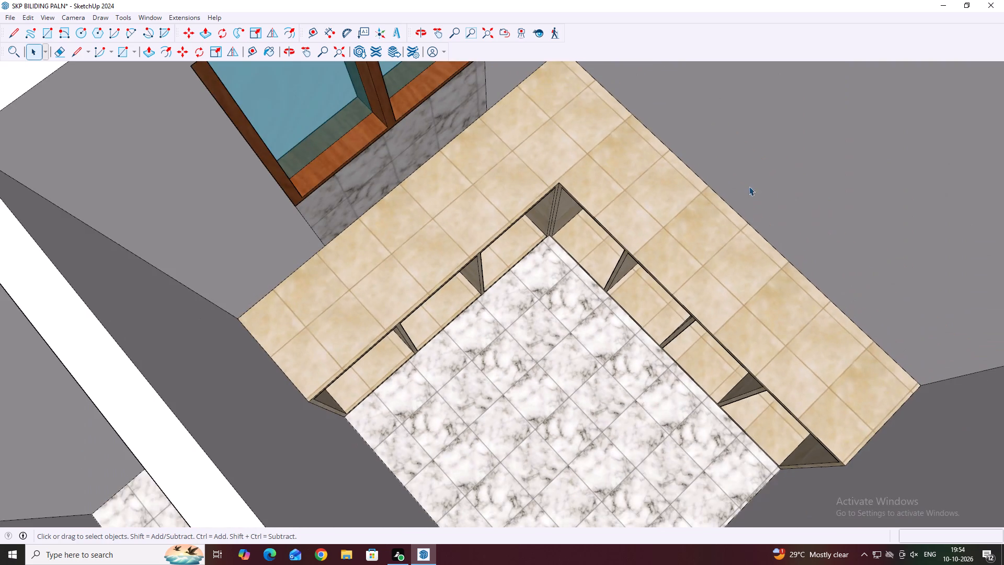
middle_click_drag(762, 206, 605, 115)
scroll(614, 148, "down", 14)
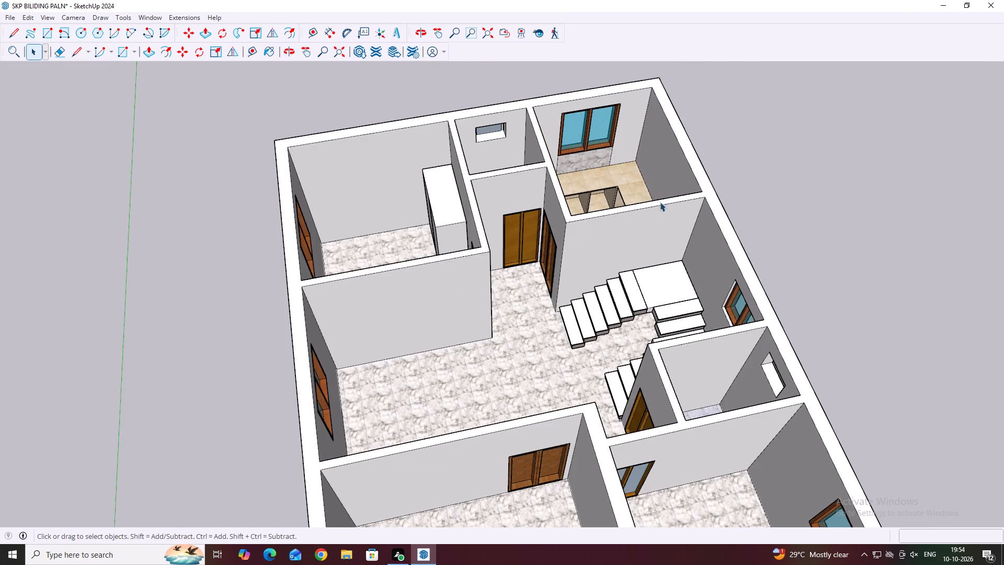
Draw a long narrow rectangle on the large hall's floor, parallel to and slightly off the window wall.
middle_click_drag(592, 218, 604, 264)
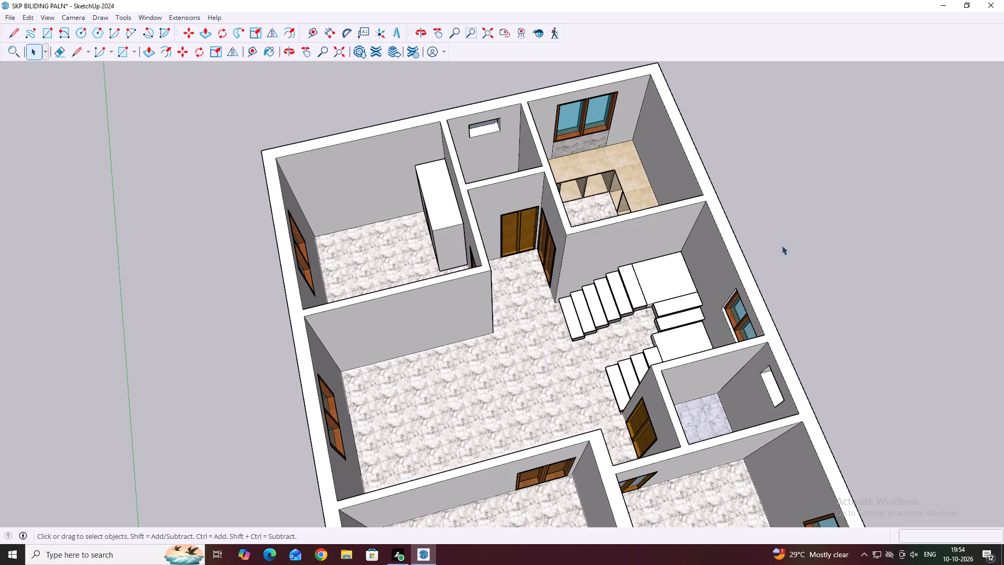
middle_click_drag(509, 441, 360, 459)
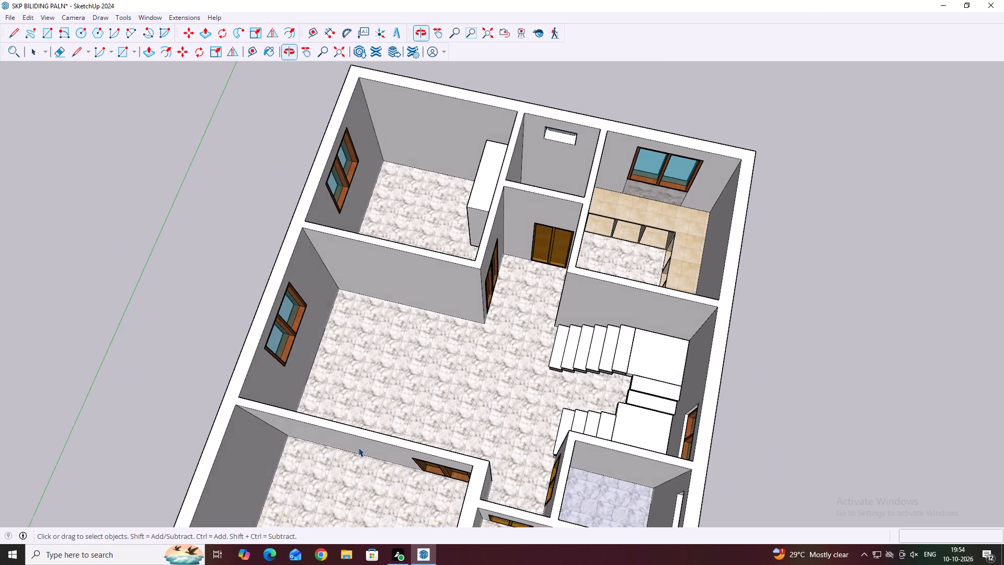
middle_click_drag(503, 408, 396, 428)
scroll(371, 310, "up", 3)
middle_click_drag(426, 312, 341, 321)
scroll(277, 297, "up", 3)
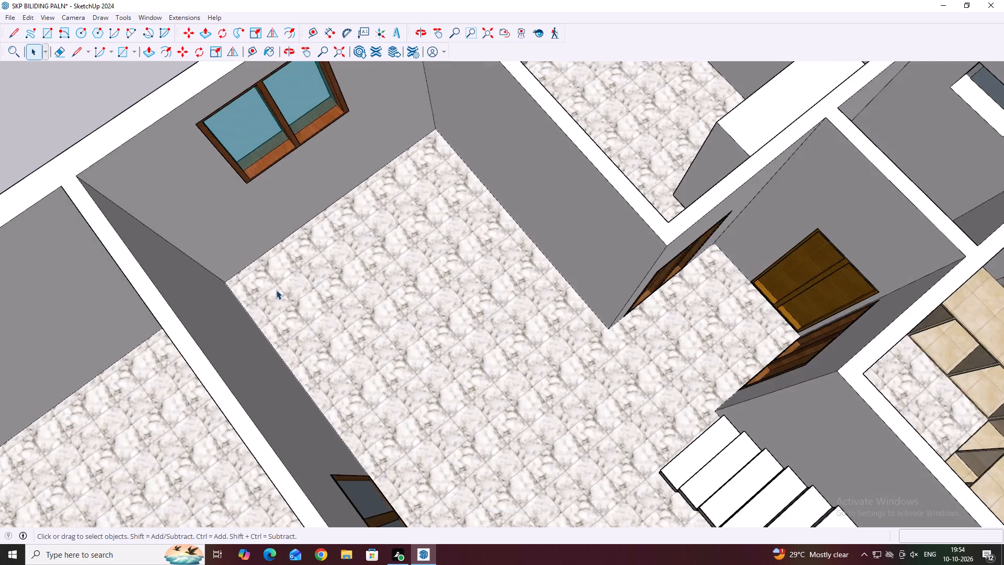
middle_click_drag(421, 291, 363, 311)
key("r")
scroll(294, 231, "up", 2)
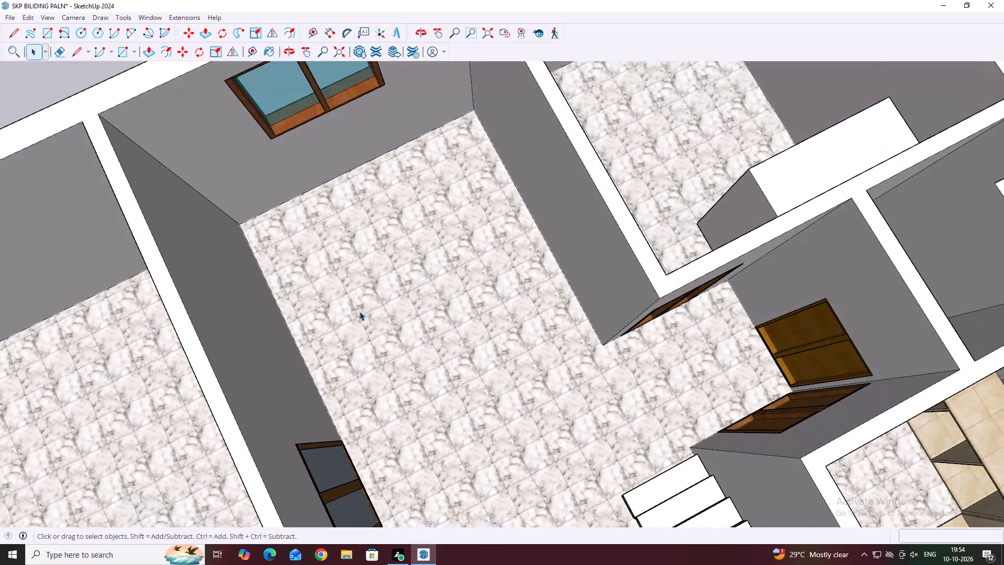
left_click(268, 224)
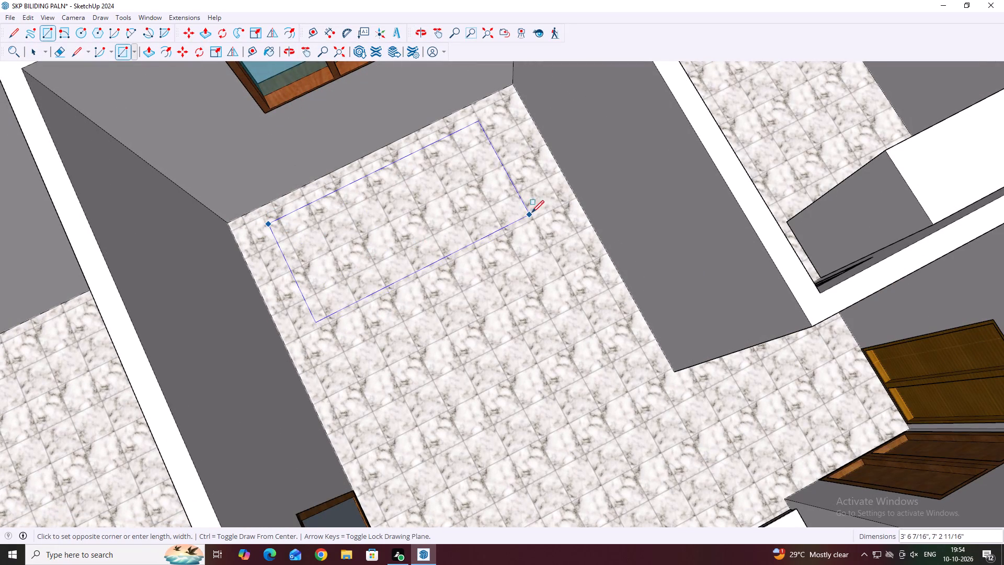
scroll(529, 186, "up", 5)
left_click(526, 175)
scroll(415, 193, "down", 3)
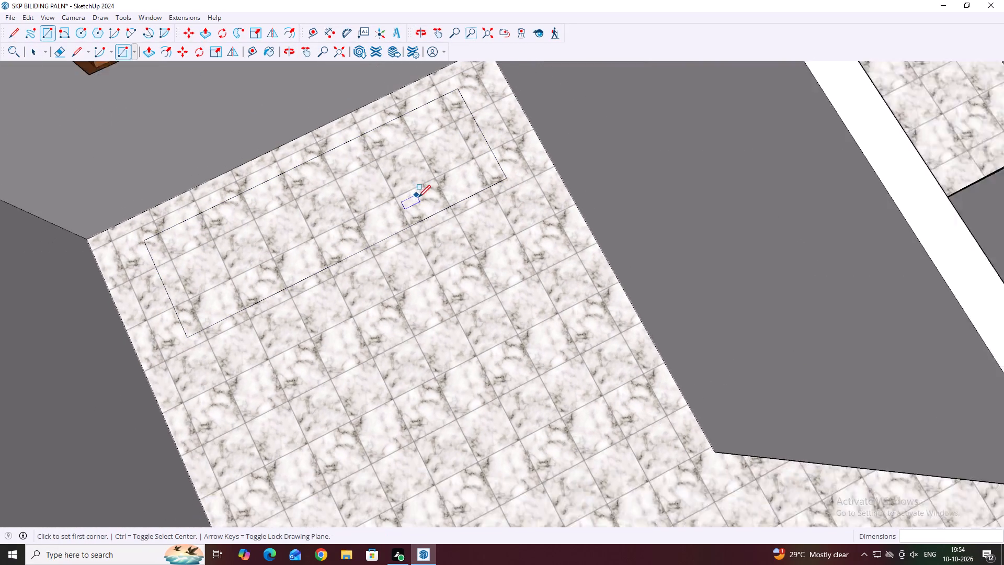
scroll(418, 197, "down", 1)
key("Escape")
key("space")
Make a group from the new floor rectangle and its edges.
scroll(415, 206, "up", 2)
left_click(415, 205)
double_click(421, 205)
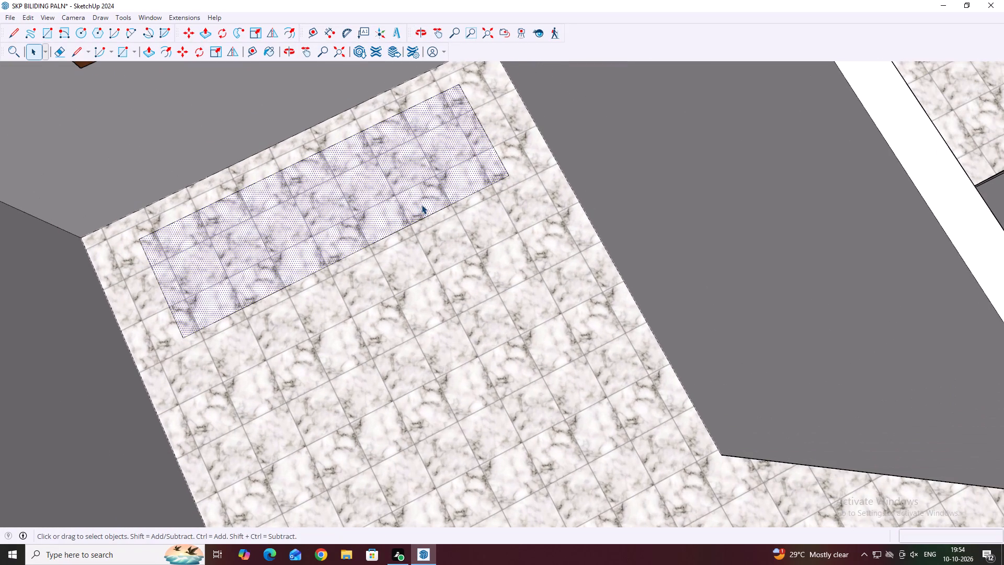
right_click(421, 203)
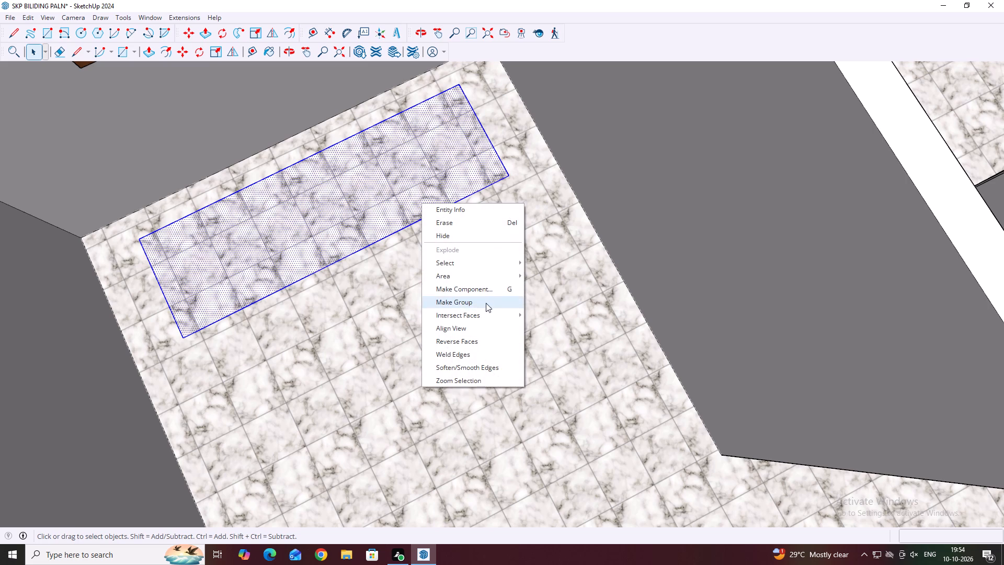
left_click(486, 303)
Open the rectangle group for editing and extrude its face upward 3'.
double_click(369, 204)
left_click(367, 210)
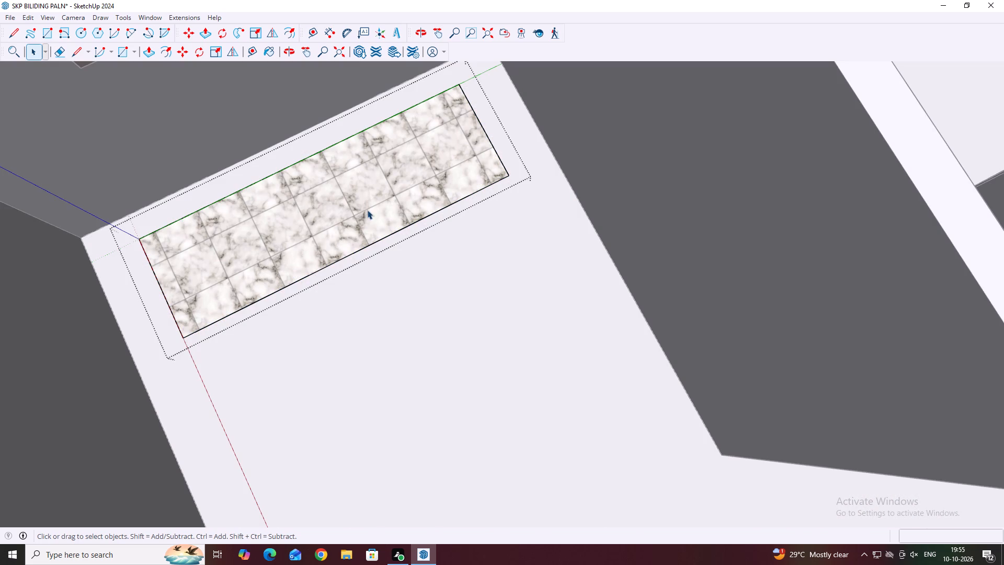
left_click(364, 226)
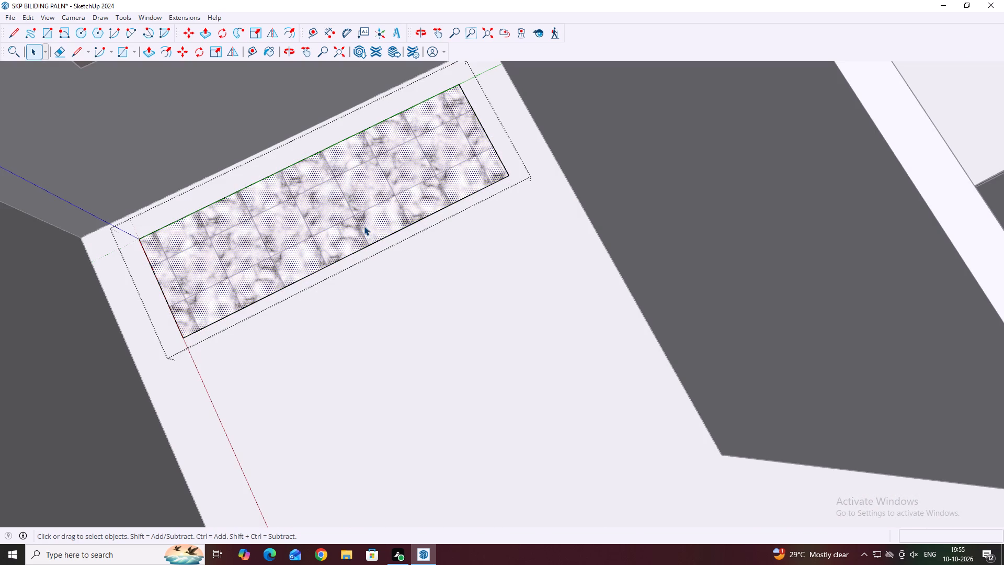
key("p")
left_click(364, 226)
scroll(363, 214, "down", 5)
middle_click_drag(358, 207, 333, 168)
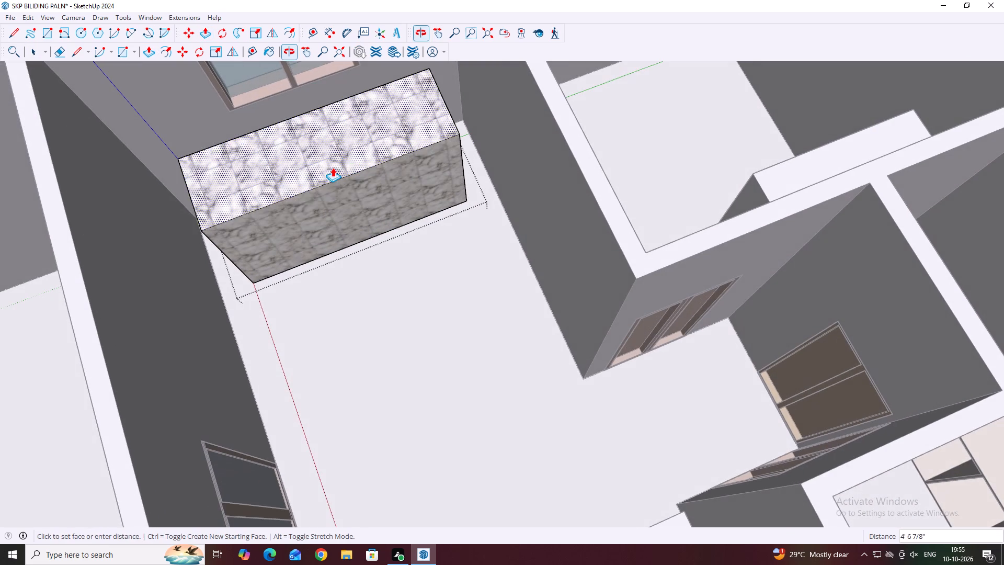
middle_click_drag(353, 199, 330, 136)
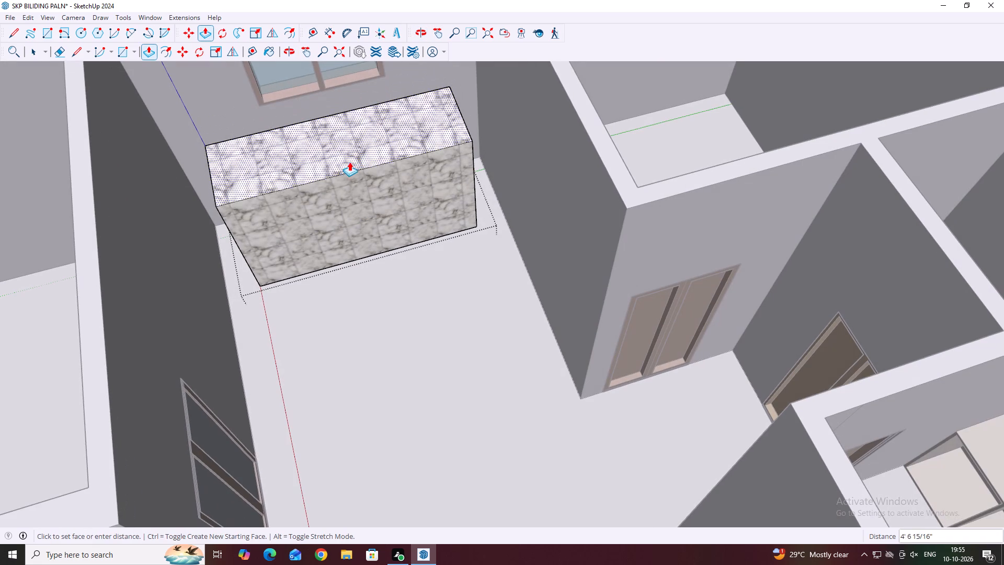
type("3'")
key("Return")
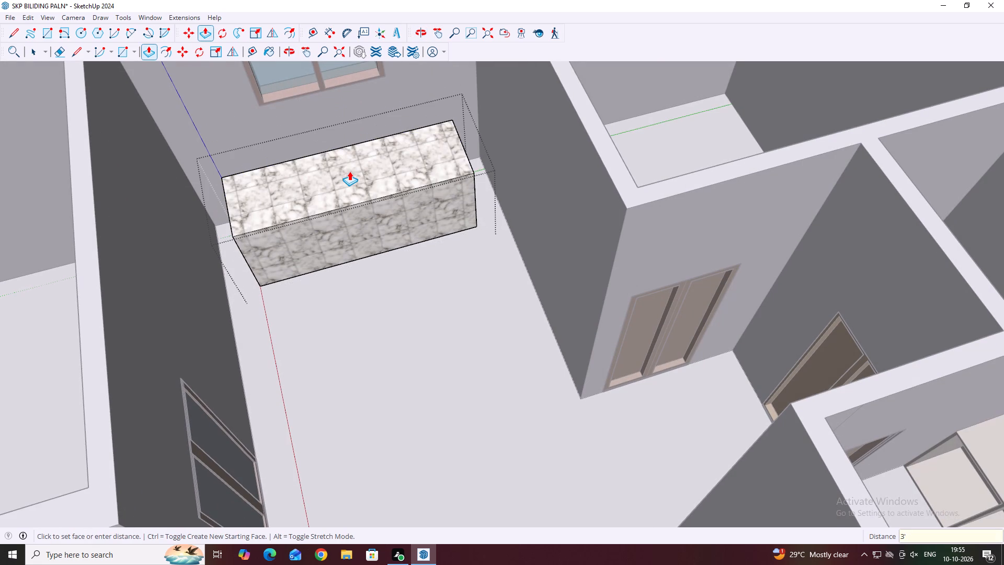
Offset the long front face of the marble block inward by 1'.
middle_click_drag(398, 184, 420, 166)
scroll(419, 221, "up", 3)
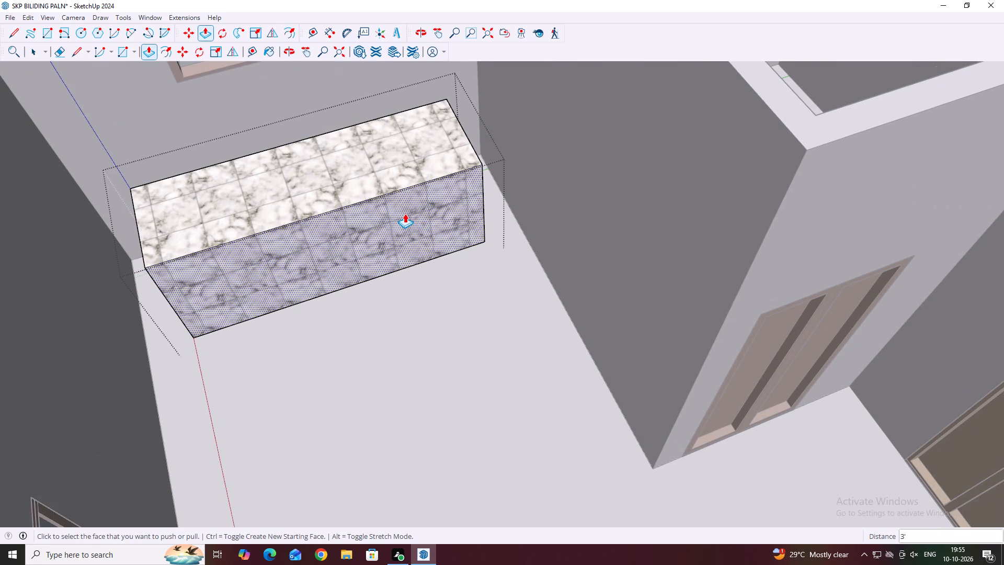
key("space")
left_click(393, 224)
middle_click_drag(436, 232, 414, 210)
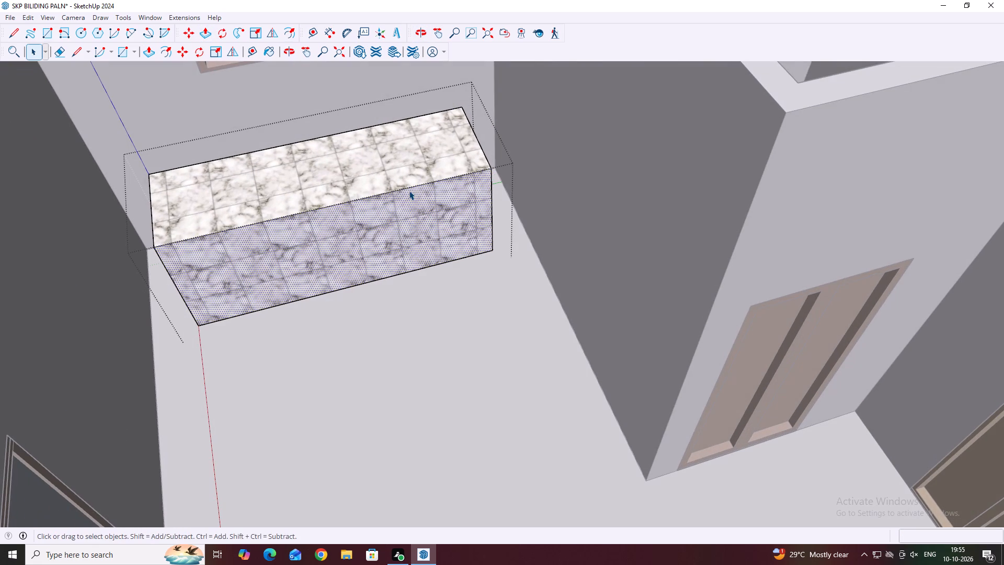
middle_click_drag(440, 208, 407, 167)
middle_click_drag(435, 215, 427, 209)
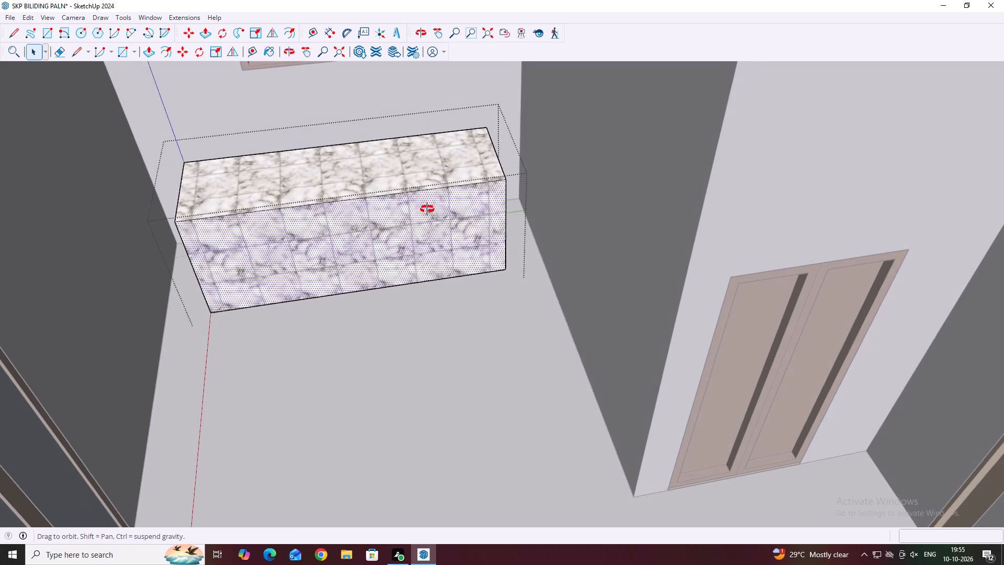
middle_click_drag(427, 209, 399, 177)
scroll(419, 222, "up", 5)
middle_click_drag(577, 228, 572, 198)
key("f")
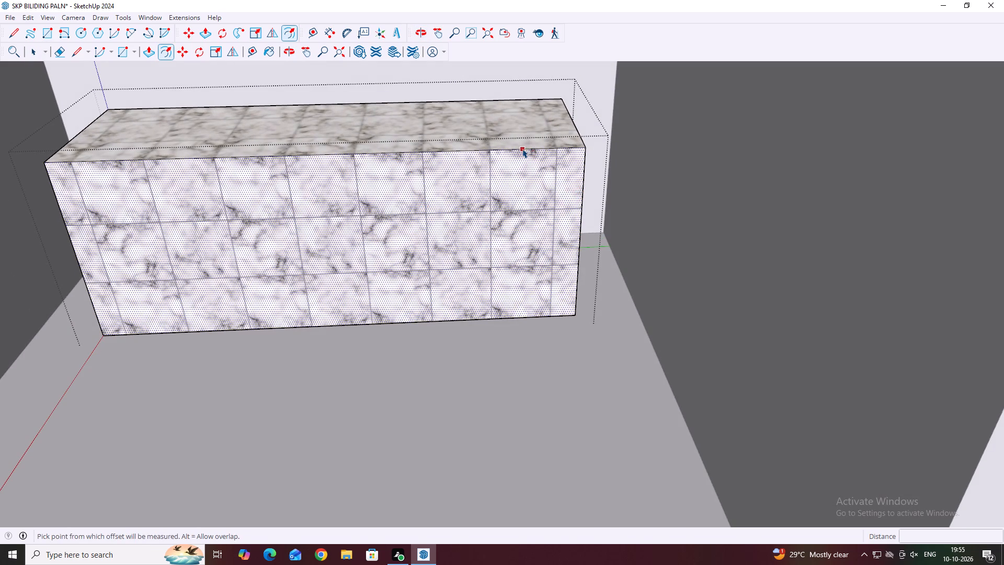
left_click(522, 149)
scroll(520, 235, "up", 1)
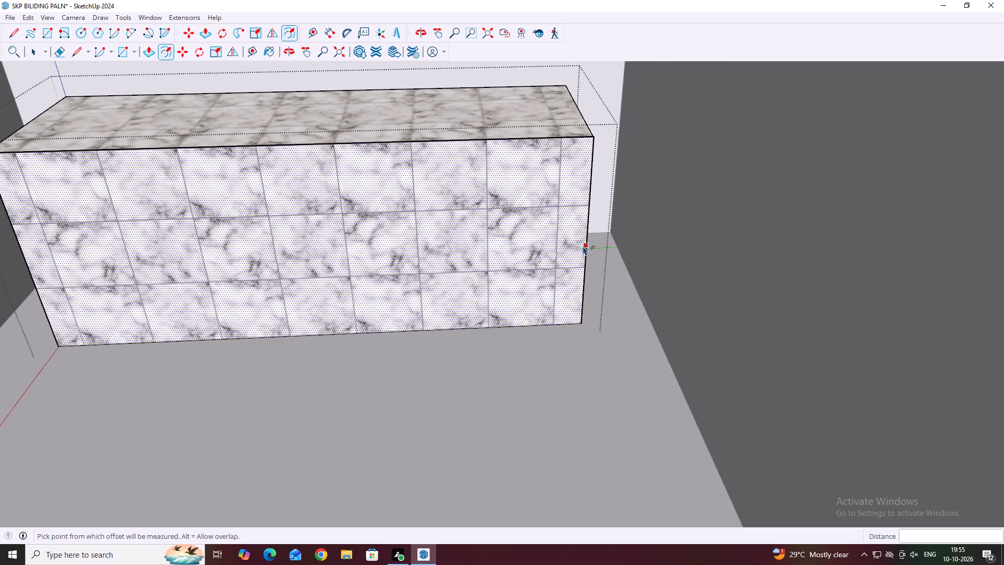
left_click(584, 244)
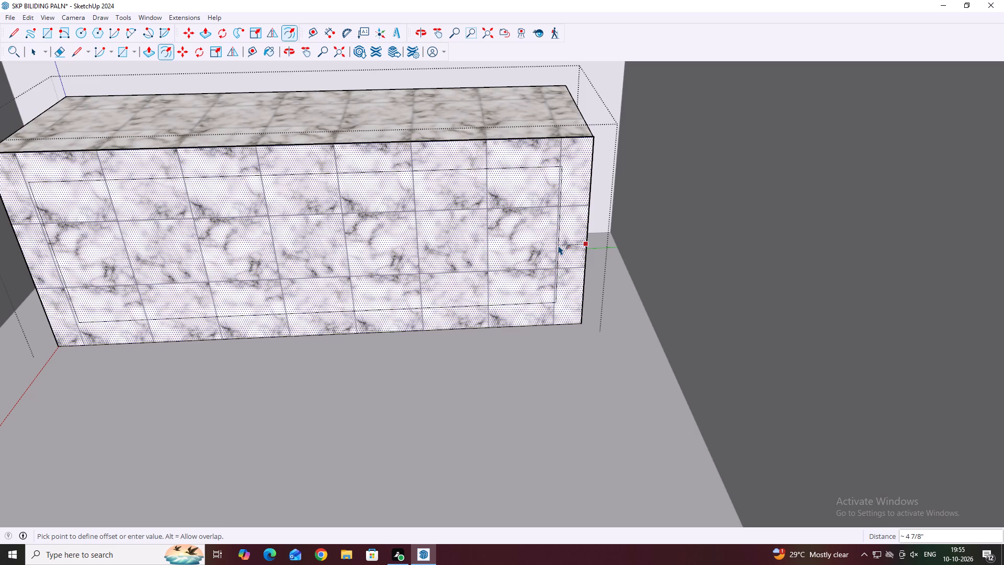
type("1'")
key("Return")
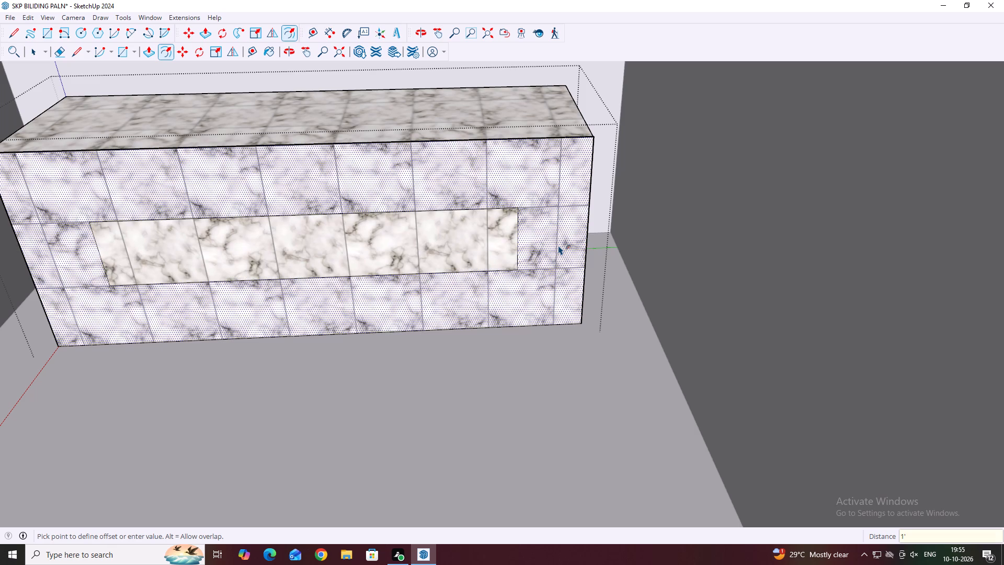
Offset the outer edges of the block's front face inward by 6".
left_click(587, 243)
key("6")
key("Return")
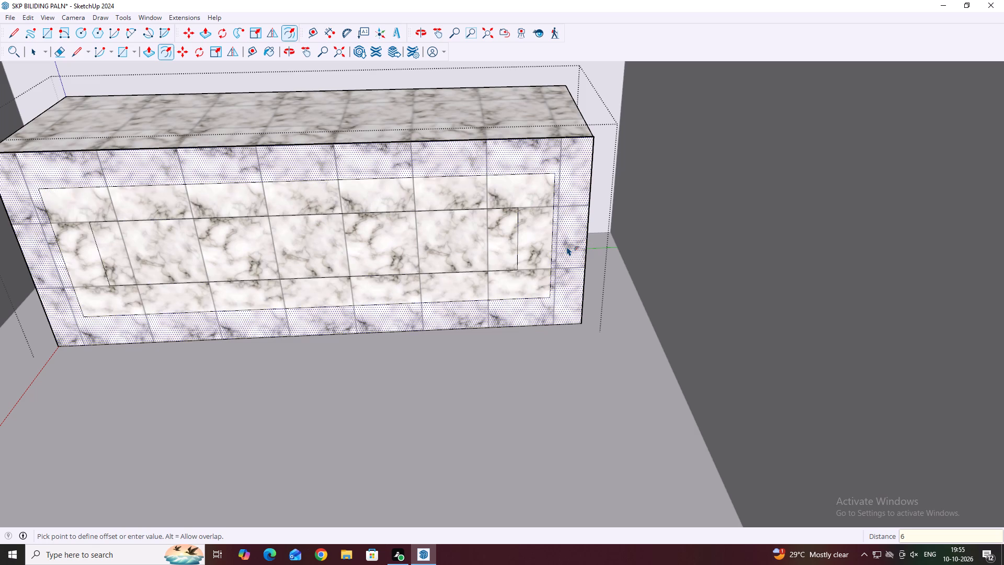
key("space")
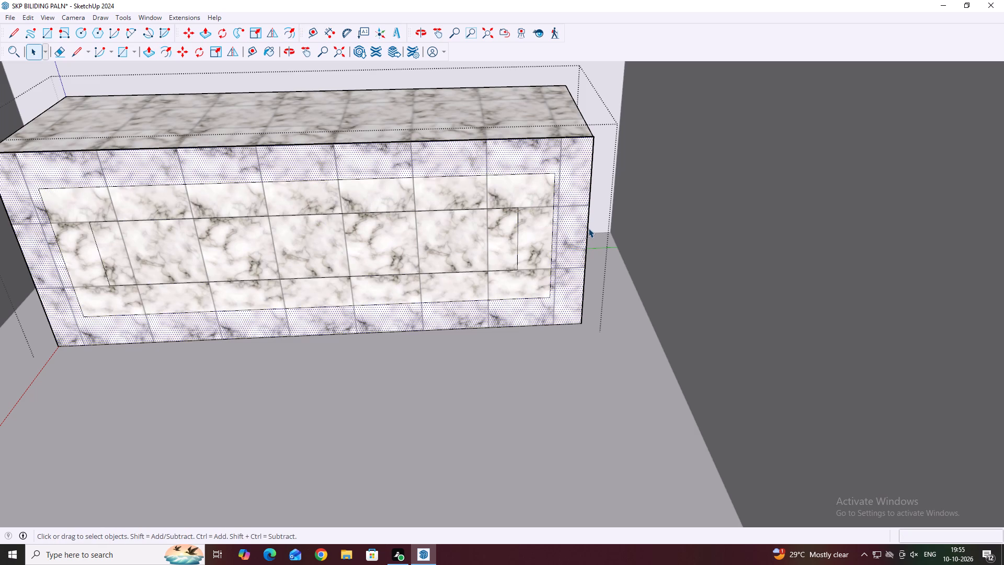
Offset the outer edges of the block's front face inward by 3".
key("f")
left_click(590, 226)
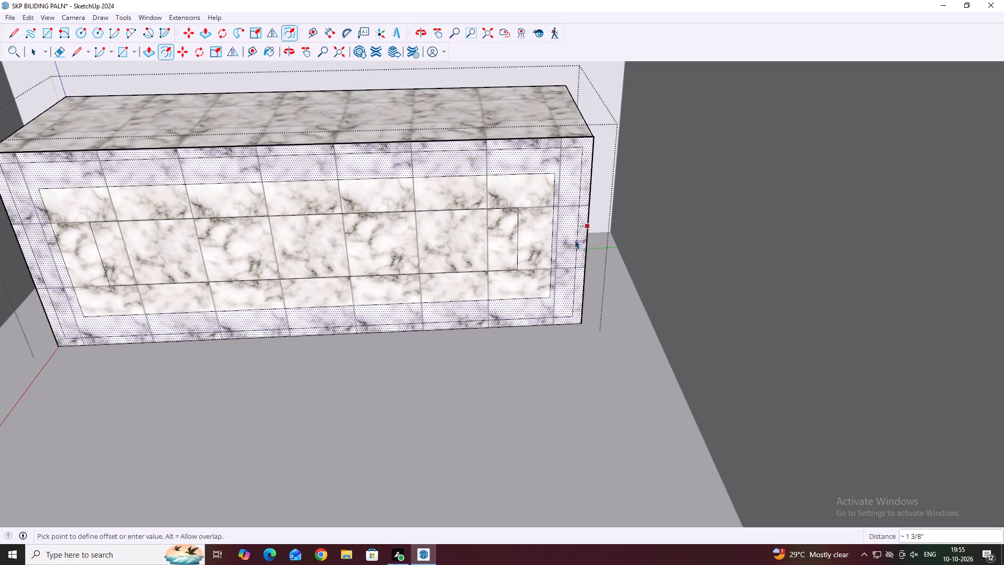
key("3")
key("Return")
key("space")
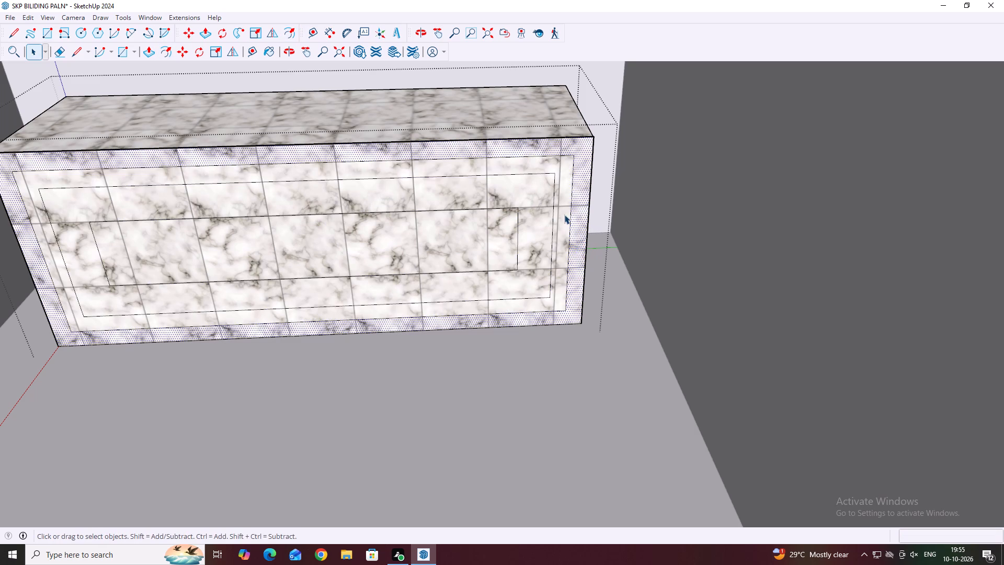
Erase one short end edge and the upper edge of the 6" offset outline on the block's front face.
scroll(551, 190, "up", 2)
left_click(556, 185)
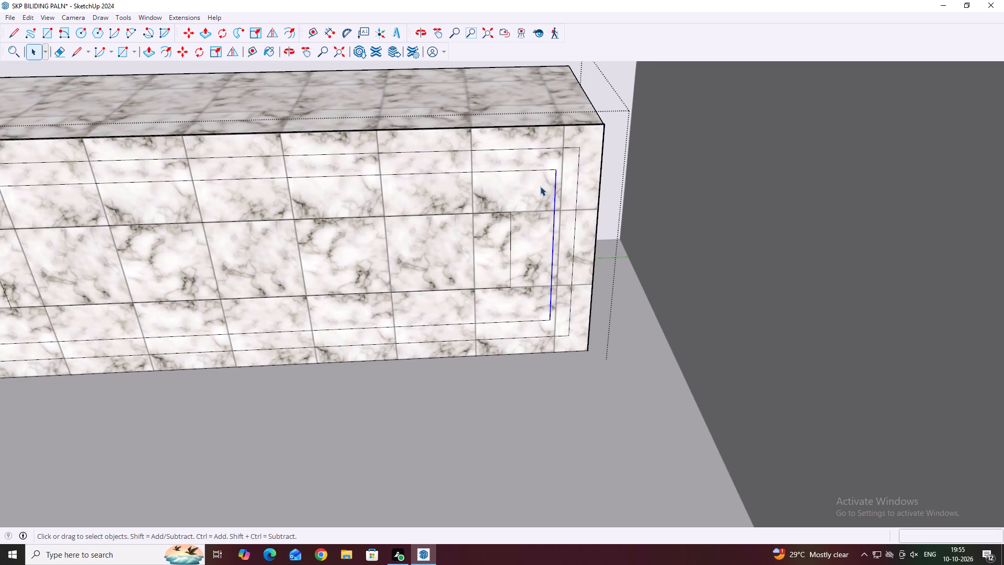
key("Delete")
left_click(515, 169)
key("Delete")
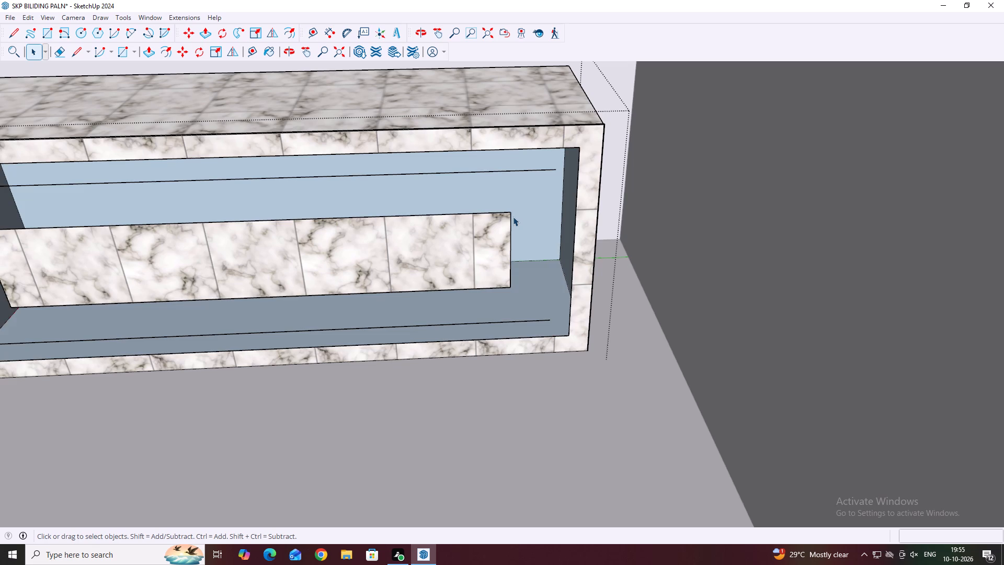
key("ctrl+z")
left_click(515, 172)
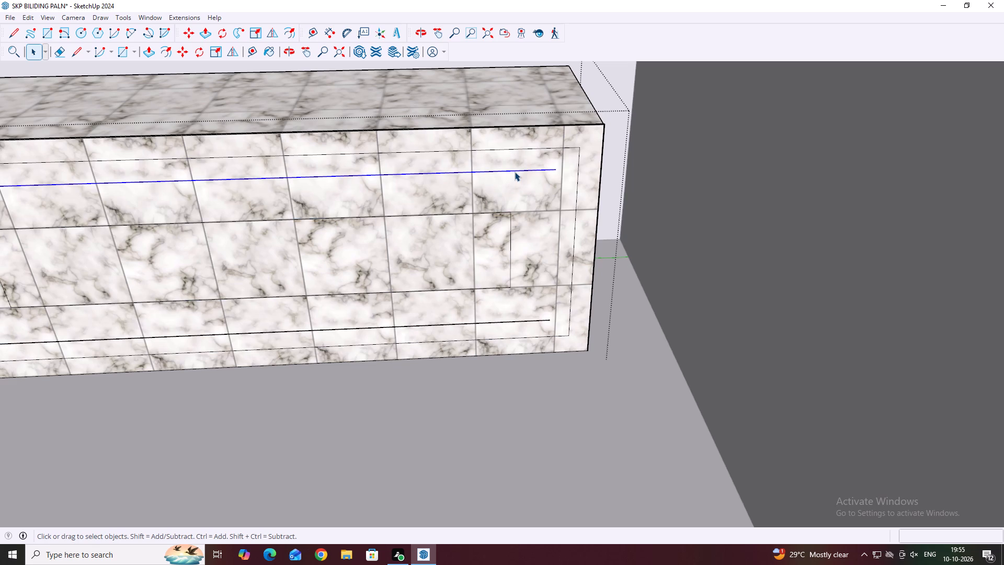
key("Delete")
Erase the upper, near-end and lower edges of the 1' outline and the lower edge of the 6" outline.
left_click(508, 209)
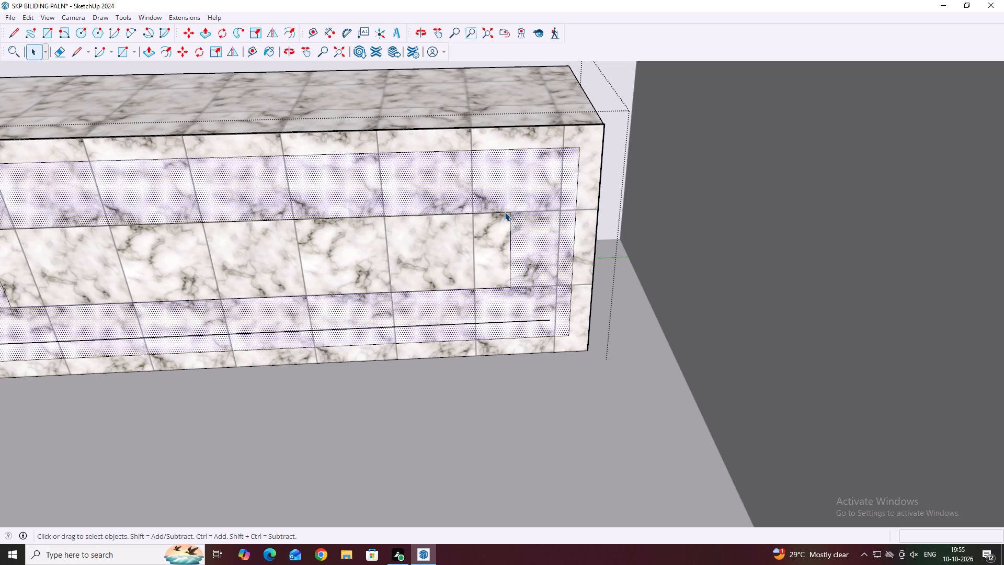
left_click(505, 212)
key("Delete")
left_click(510, 220)
key("Delete")
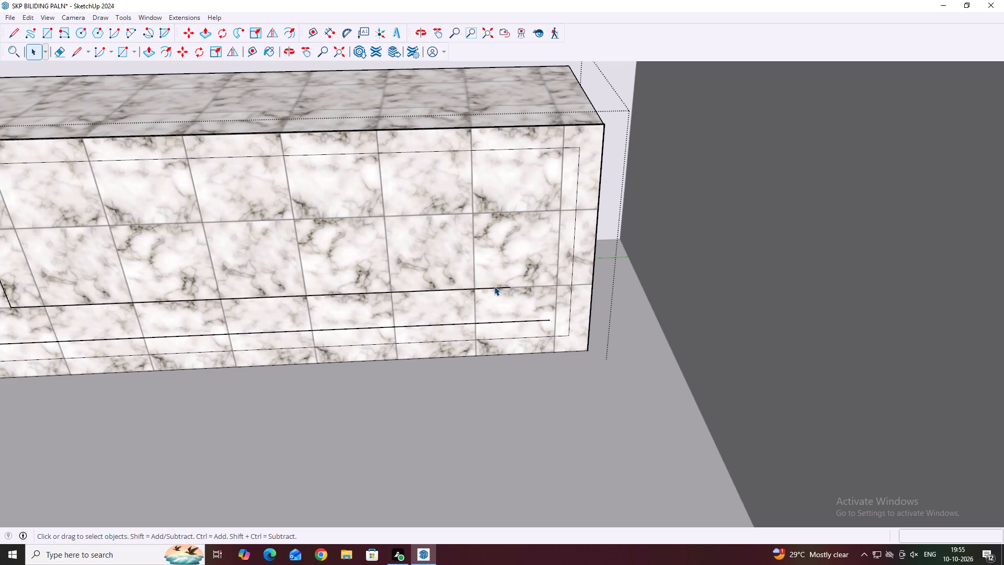
left_click(494, 286)
left_click(498, 288)
key("Delete")
left_click(506, 324)
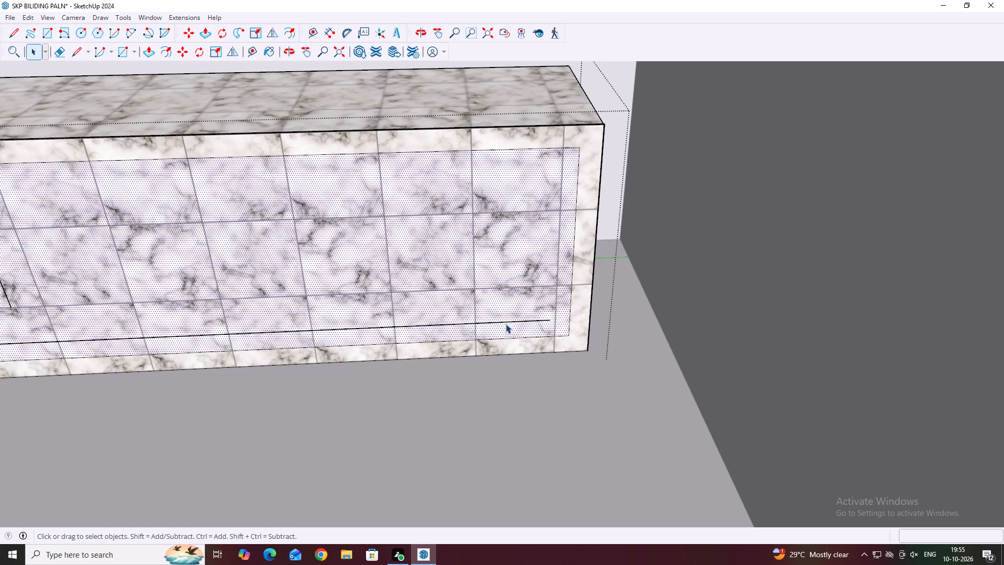
left_click(507, 321)
key("Delete")
Erase the two remaining short edges at the front face's other end, keeping only the 3" outline.
scroll(560, 317, "down", 6)
scroll(265, 292, "up", 2)
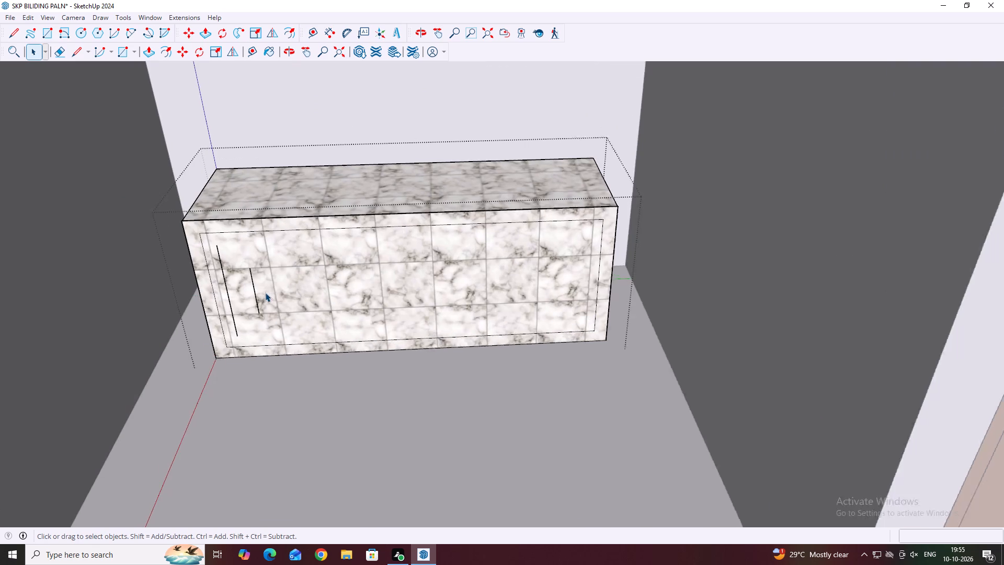
scroll(265, 292, "up", 2)
left_click(249, 290)
key("Delete")
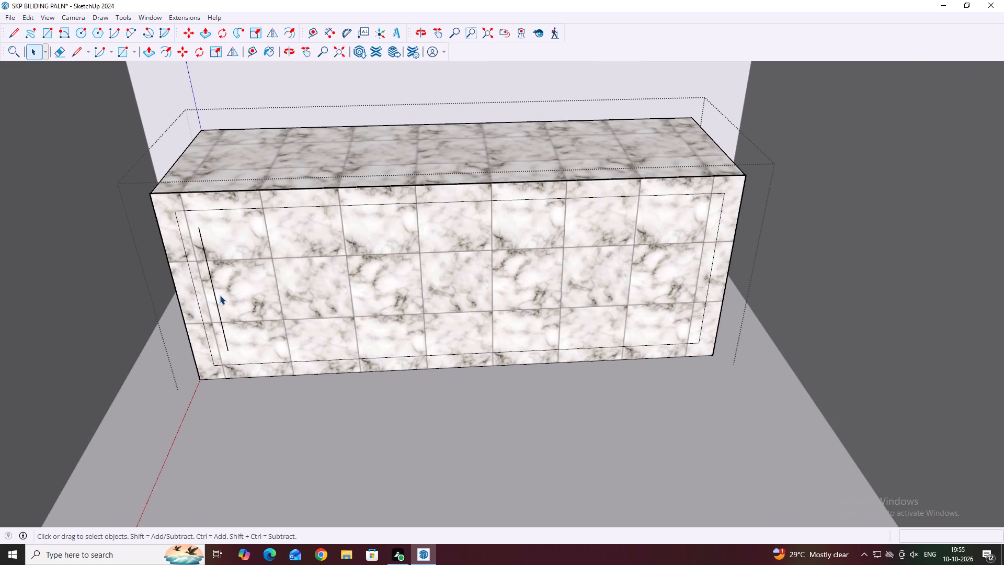
left_click(218, 300)
key("Delete")
Draw a strip about 4 1/8" by 7' 9 5/8" along the wall-side edge of the block's top face.
middle_click_drag(617, 359, 642, 331)
scroll(643, 330, "up", 3)
left_click(642, 328)
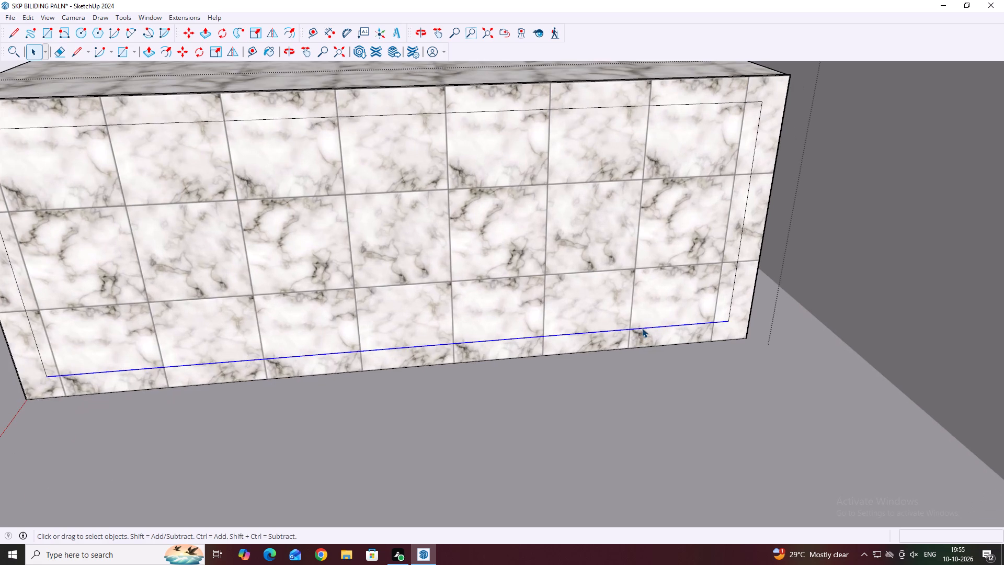
scroll(588, 317, "down", 5)
middle_click_drag(695, 200, 686, 259)
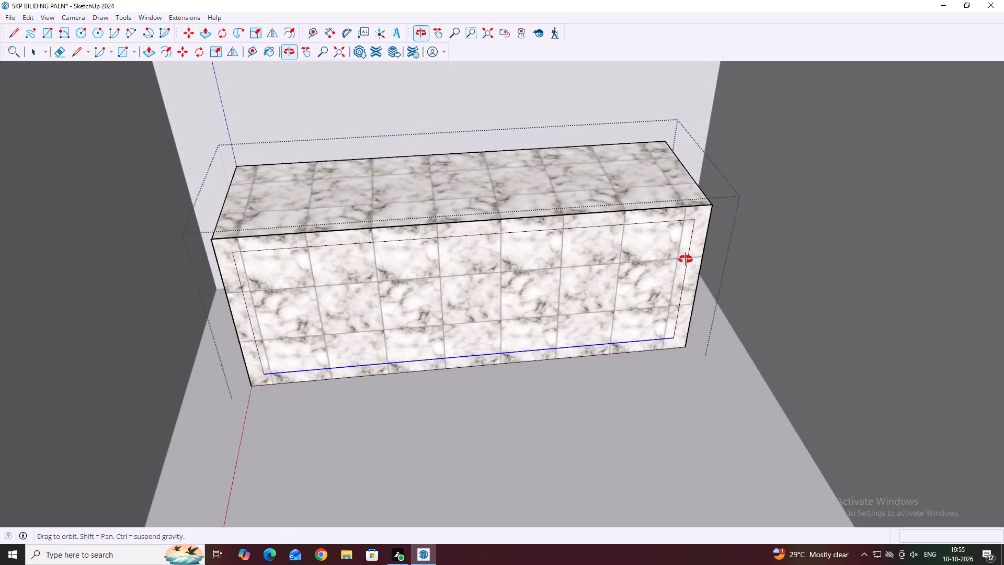
middle_click_drag(686, 259, 652, 284)
scroll(552, 230, "down", 6)
middle_click_drag(573, 230, 576, 241)
scroll(499, 266, "up", 1)
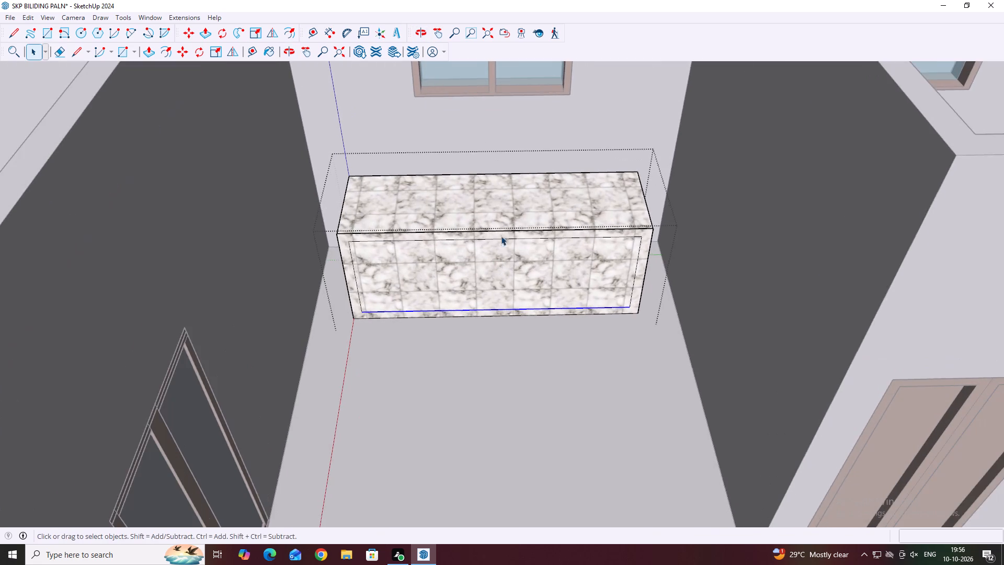
scroll(504, 221, "down", 3)
scroll(504, 221, "up", 2)
middle_click_drag(527, 220, 524, 295)
middle_click_drag(461, 193, 440, 236)
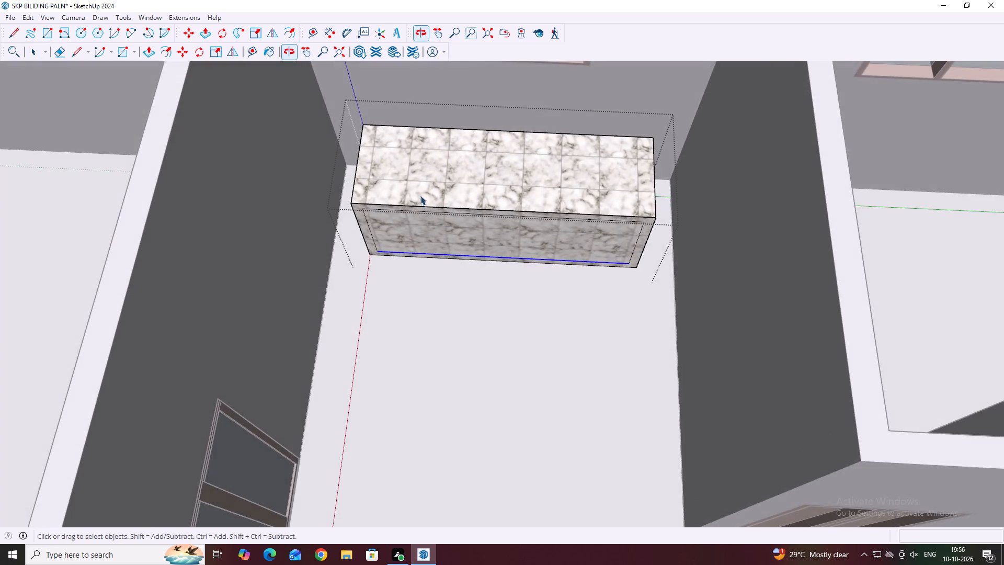
scroll(365, 112, "up", 5)
key("r")
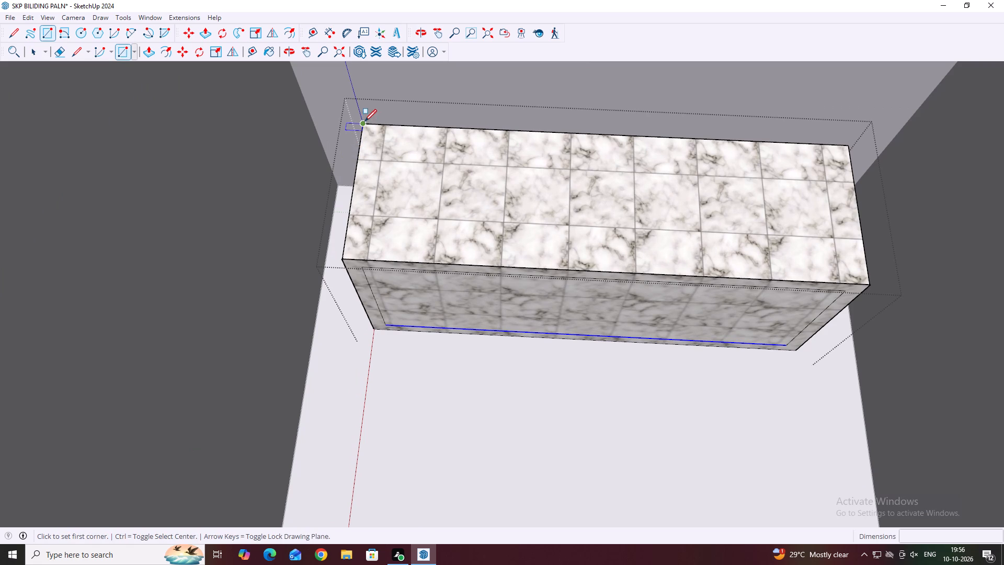
left_click(364, 121)
scroll(835, 162, "up", 1)
left_click(851, 164)
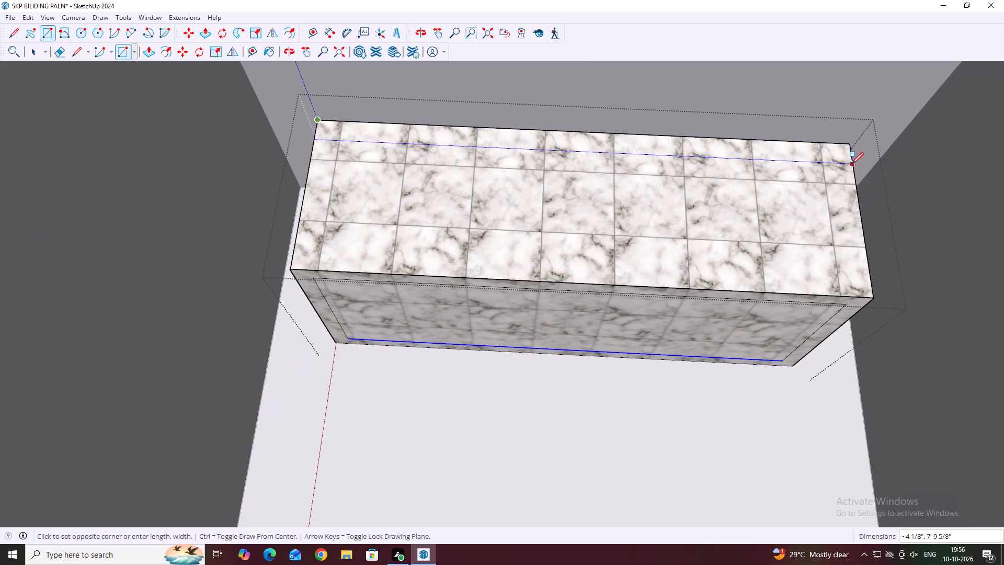
key("space")
Draw a rectangle about 6" by 2' 5 1/4" across one end of the block's top face.
scroll(847, 145, "up", 1)
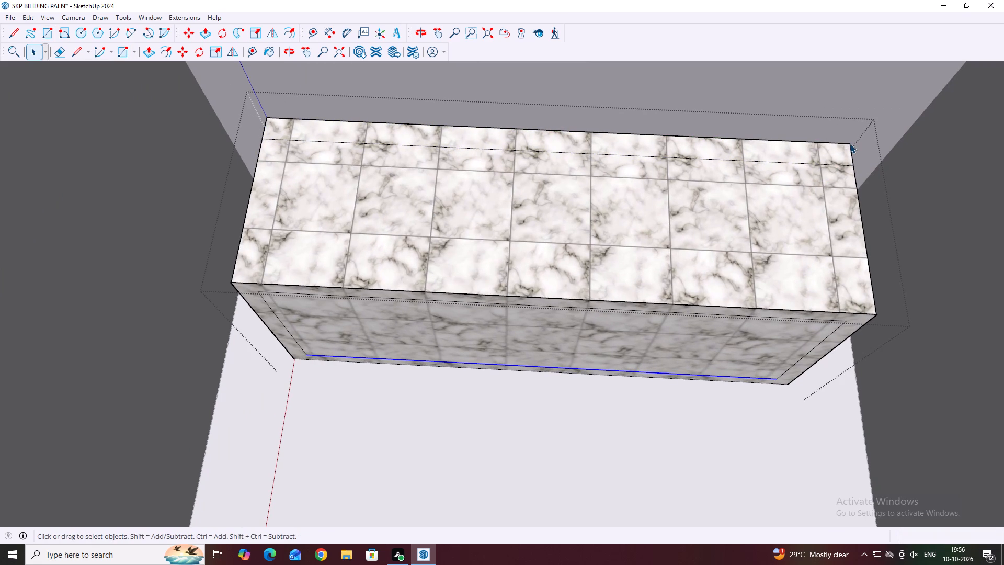
key("r")
left_click(851, 145)
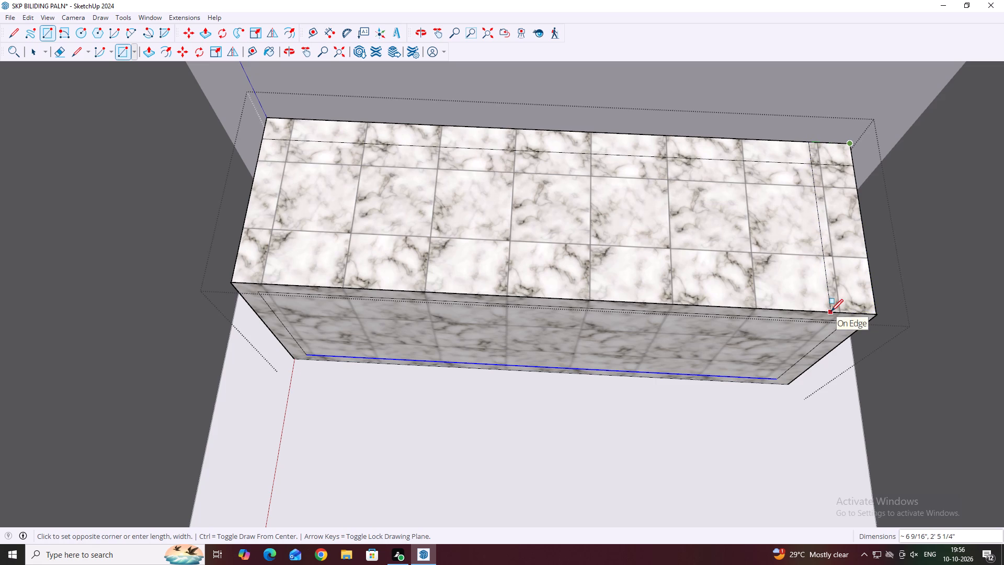
left_click(835, 312)
key("space")
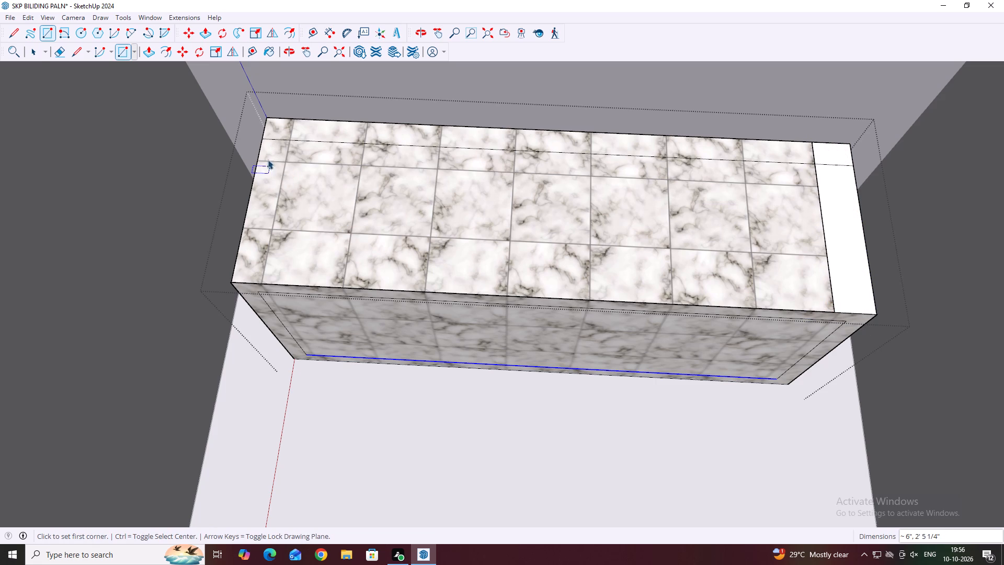
Copy the end strip about 7' 3 5/8" along the green axis to the opposite end of the block's top.
left_click(840, 219)
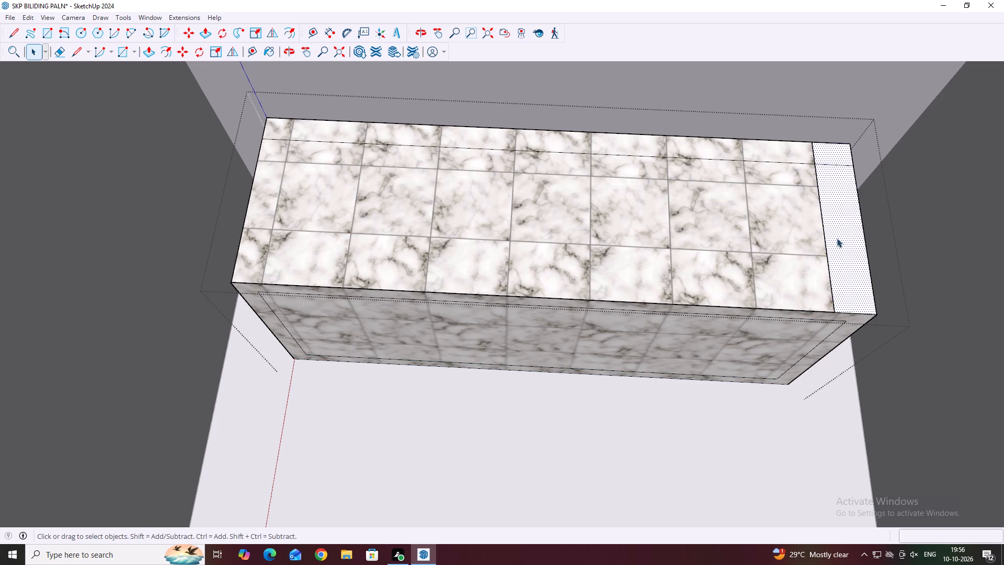
key("m")
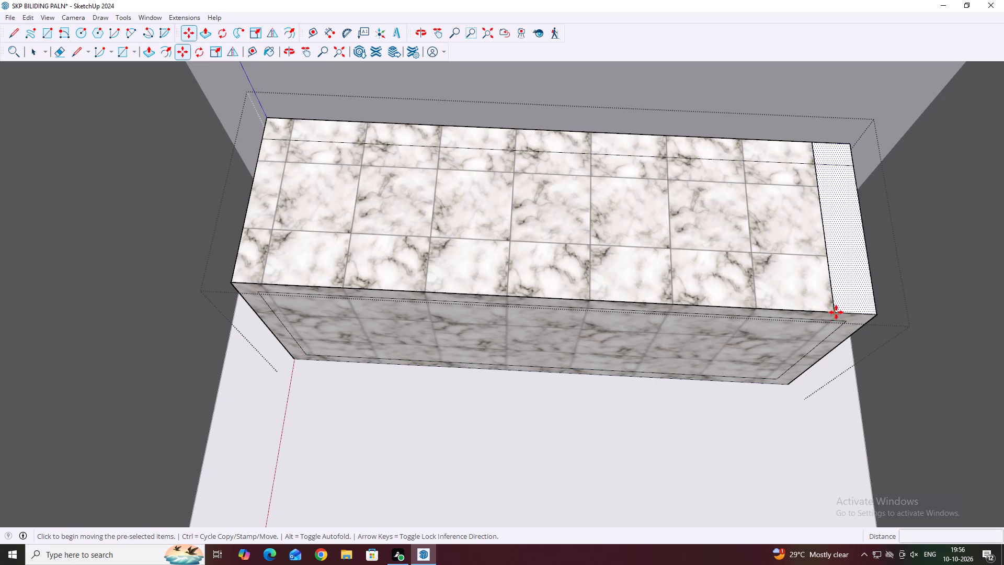
left_click(836, 312)
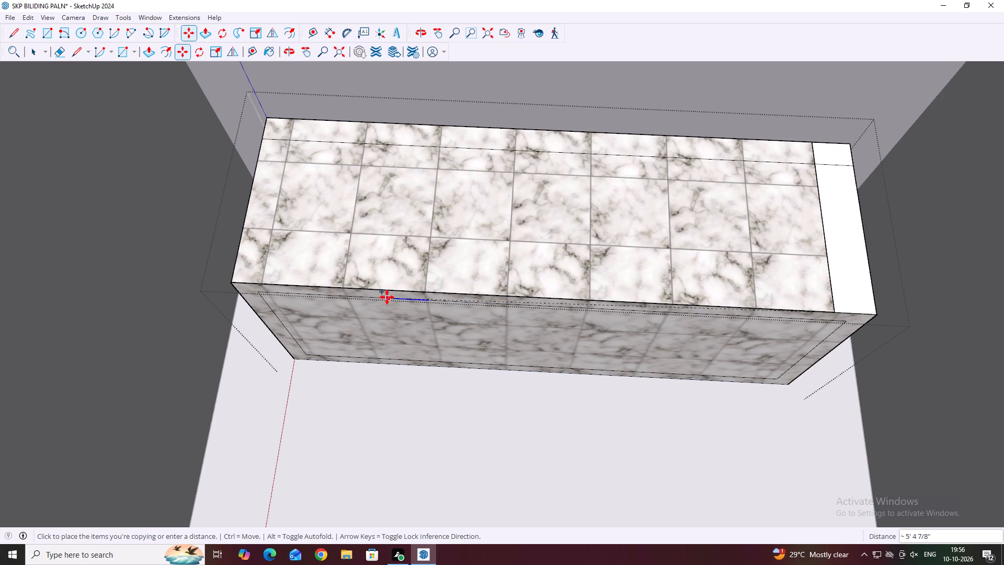
key("Left")
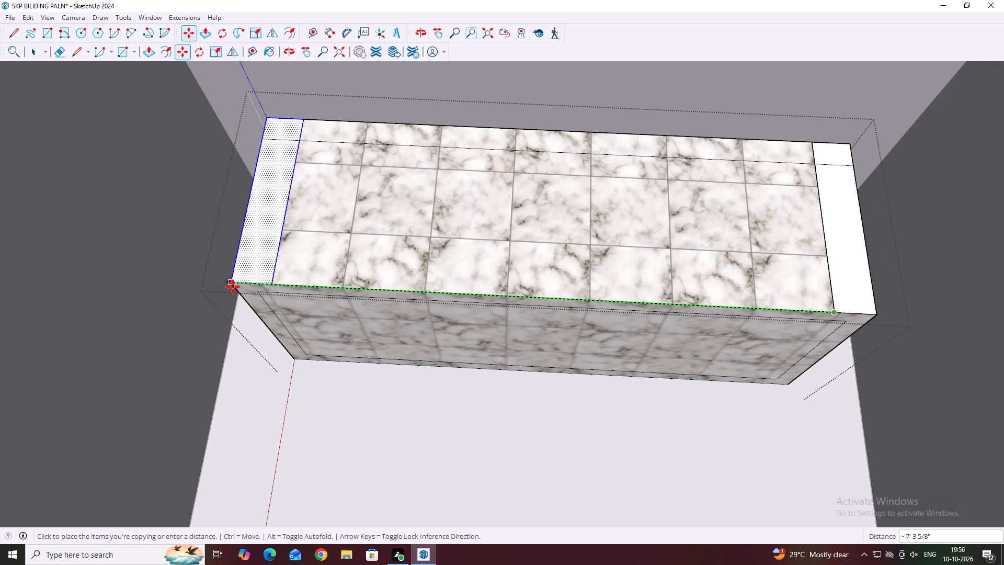
left_click(231, 287)
key("Escape")
key("space")
Copy the wall-side strip's long edge about 2 7/16" toward the front of the block's top face.
scroll(566, 198, "down", 5)
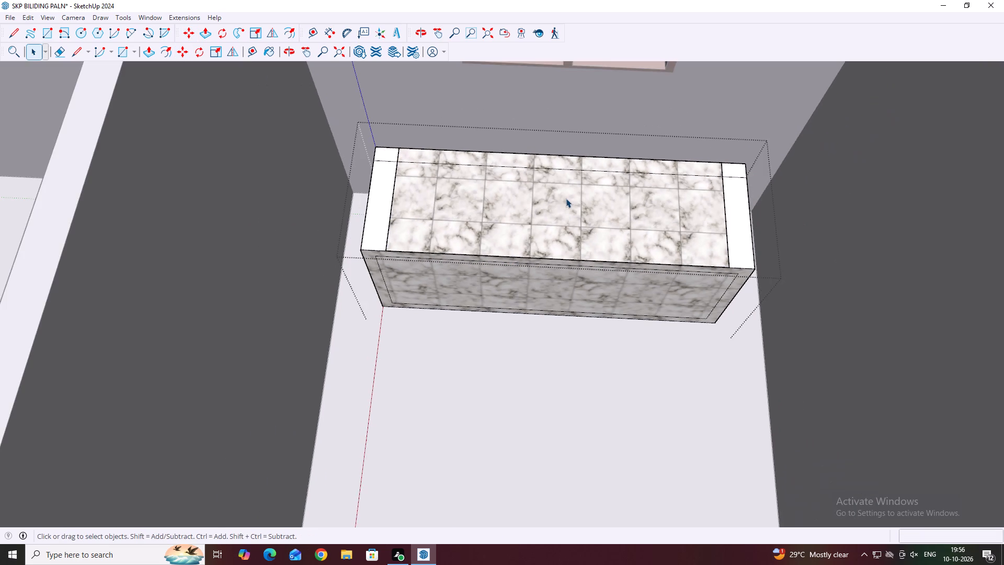
scroll(570, 163, "up", 2)
left_click(526, 169)
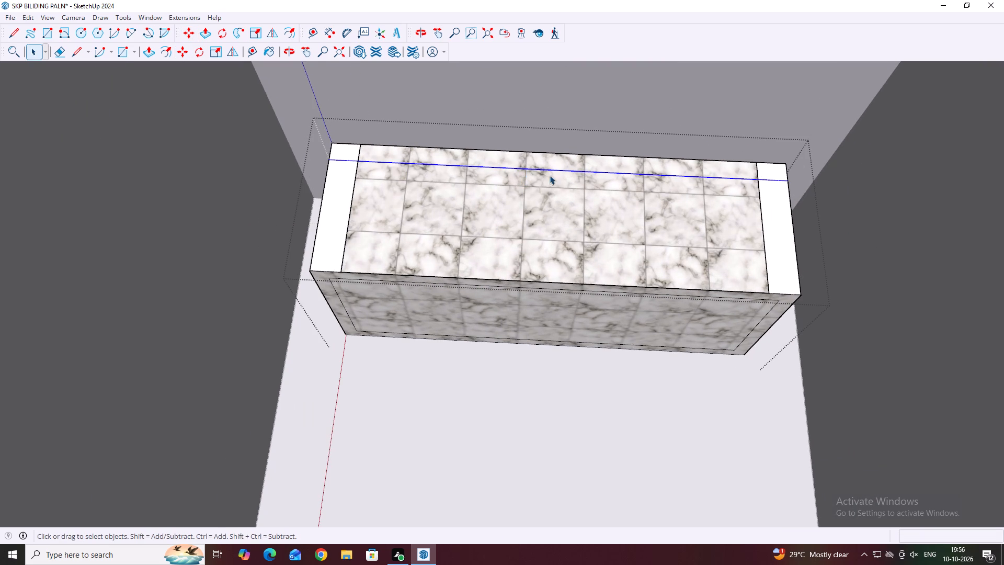
middle_click_drag(597, 178, 596, 206)
key("m")
left_click(761, 193)
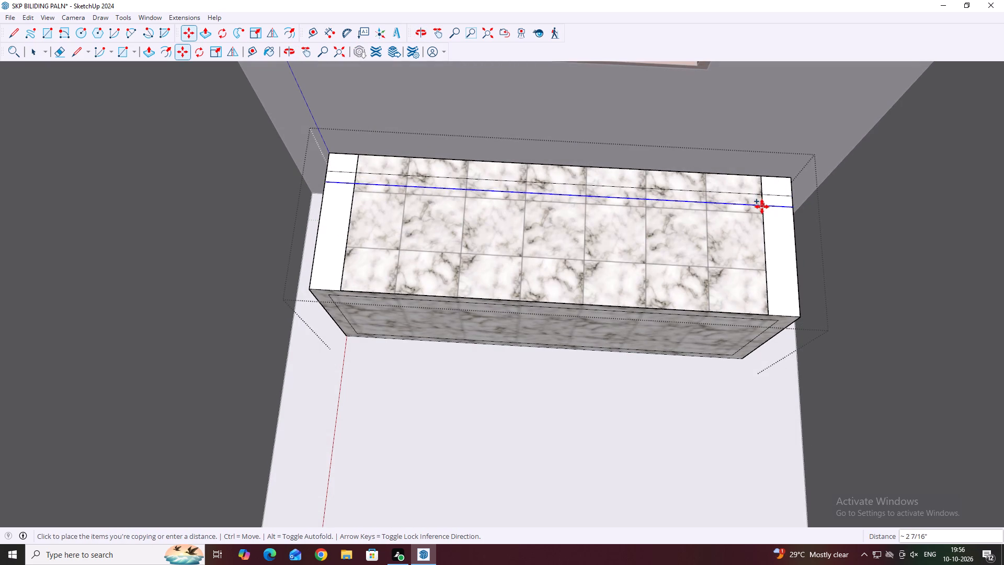
left_click(762, 207)
scroll(764, 199, "up", 3)
key("Escape")
Delete the original long edge of the wall-side strip, leaving its copy nearer the front.
left_click(742, 195)
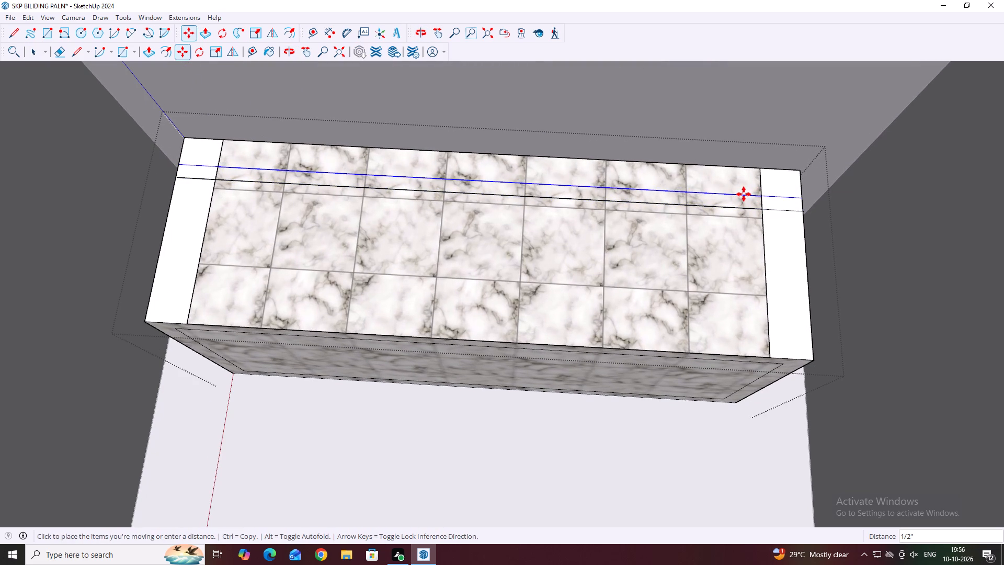
key("Delete")
key("Escape")
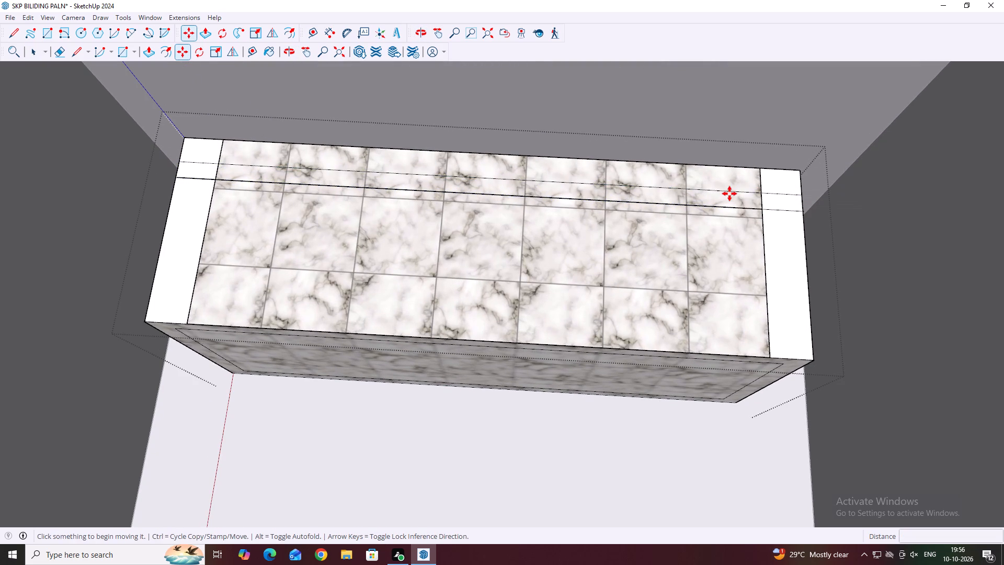
key("space")
left_click(728, 194)
scroll(728, 194, "up", 1)
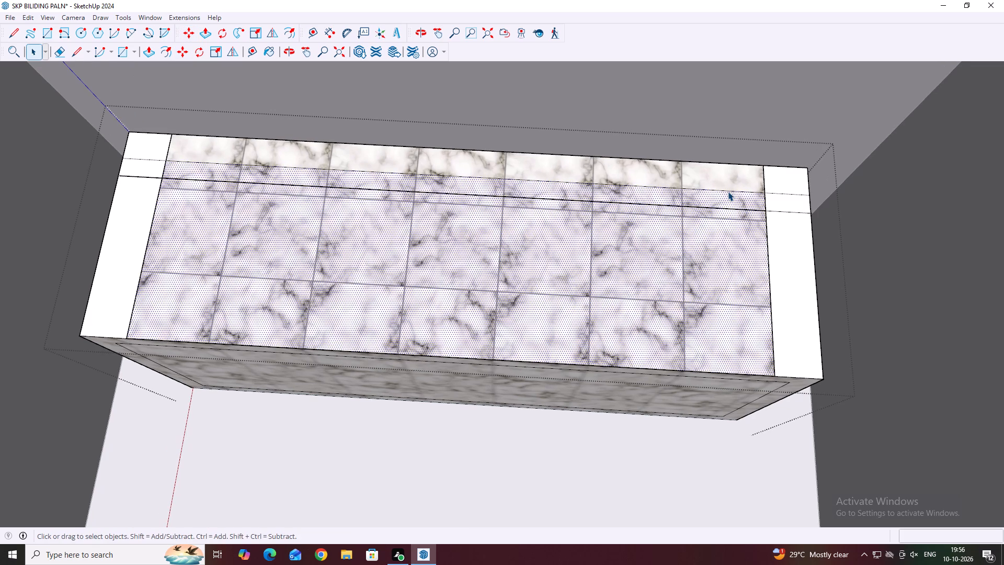
left_click(728, 191)
scroll(732, 194, "down", 6)
middle_click_drag(740, 202, 752, 140)
key("Delete")
Delete the segment of the copied line that crosses the original 6" end strip.
scroll(731, 168, "up", 2)
left_click(695, 173)
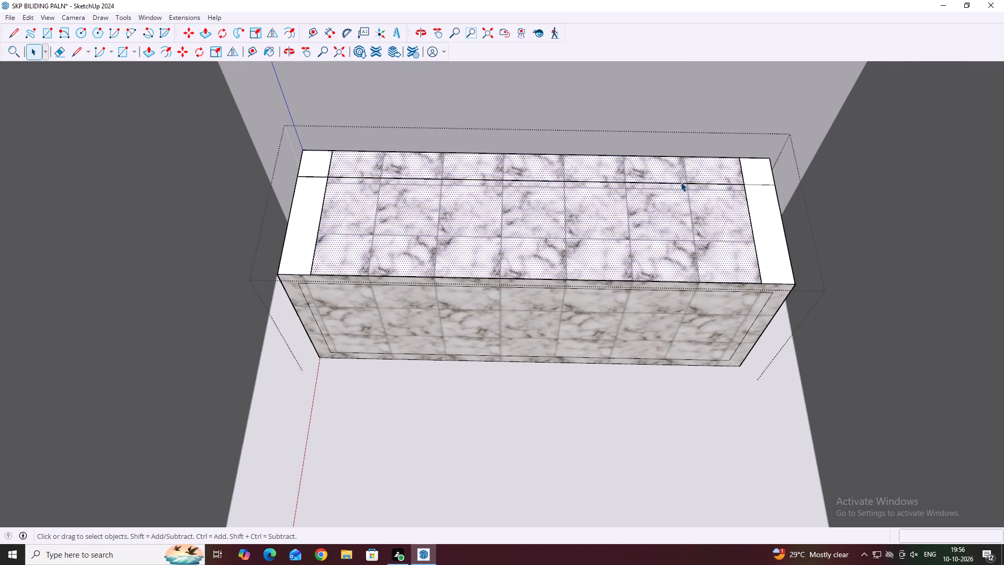
left_click(676, 178)
middle_click_drag(639, 179, 640, 214)
scroll(637, 216, "down", 1)
middle_click_drag(553, 186, 555, 222)
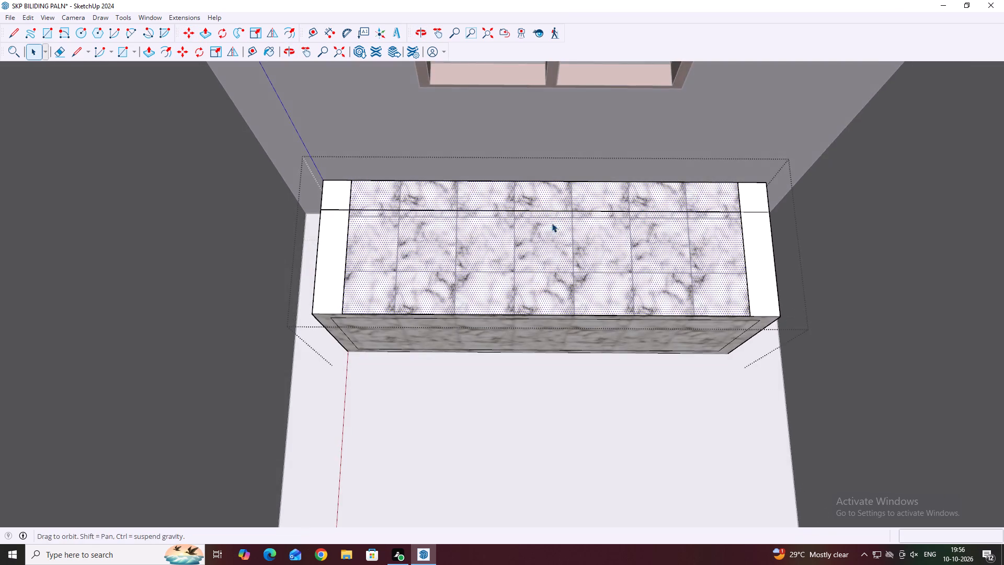
scroll(551, 202, "up", 2)
scroll(842, 208, "up", 2)
scroll(756, 207, "up", 2)
left_click(758, 204)
scroll(776, 236, "down", 4)
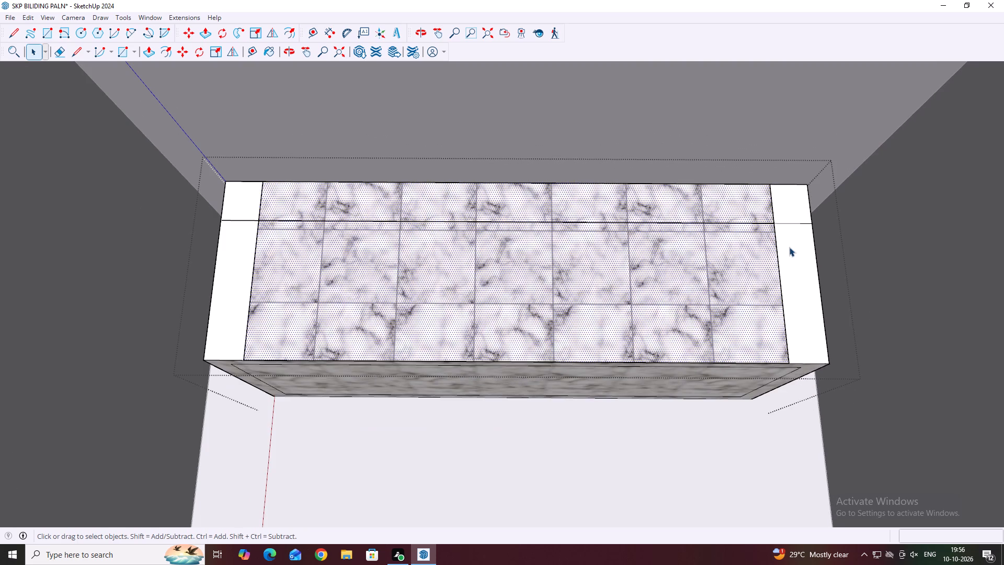
left_click(789, 247)
scroll(788, 212, "up", 2)
left_click(794, 224)
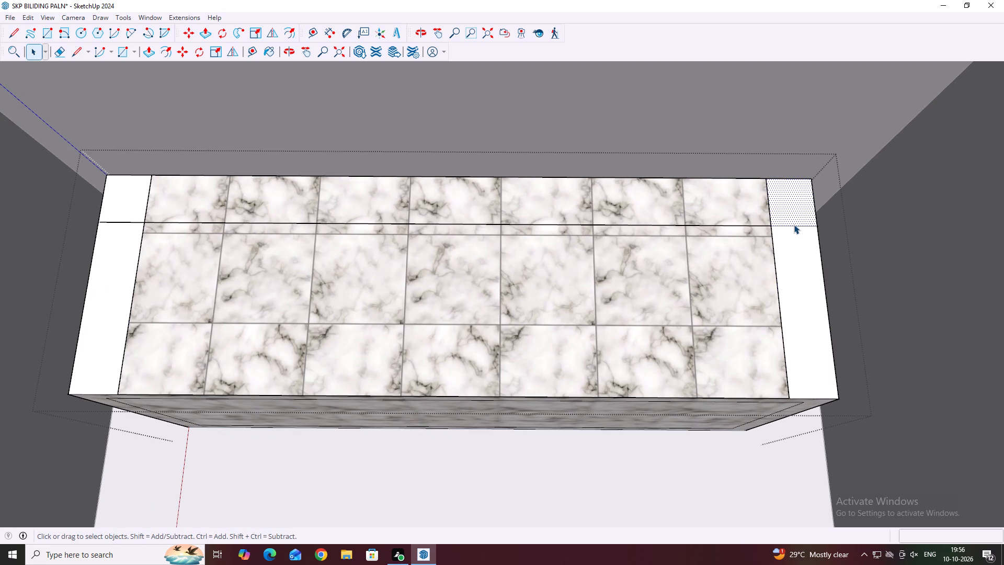
left_click(794, 224)
scroll(795, 225, "up", 2)
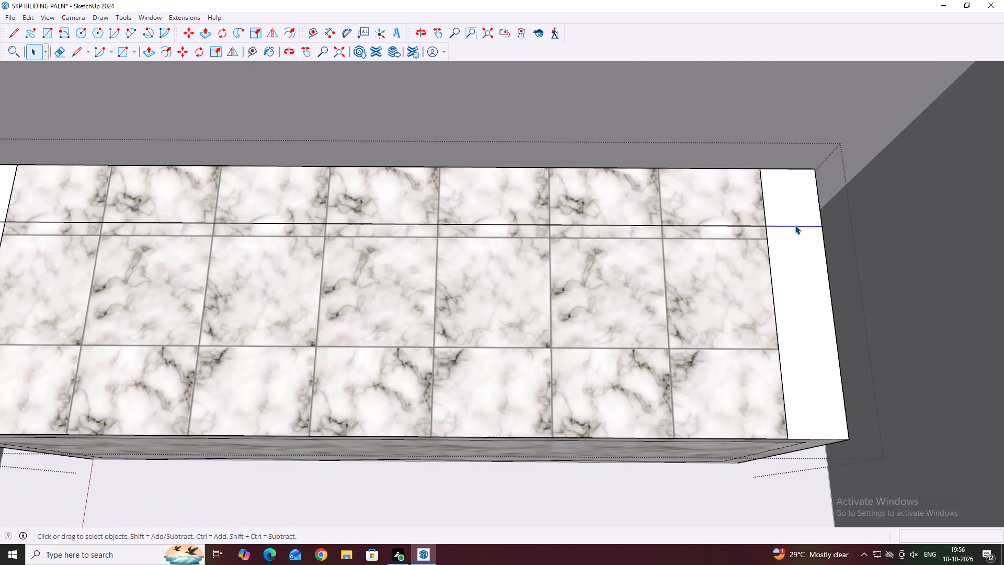
key("Delete")
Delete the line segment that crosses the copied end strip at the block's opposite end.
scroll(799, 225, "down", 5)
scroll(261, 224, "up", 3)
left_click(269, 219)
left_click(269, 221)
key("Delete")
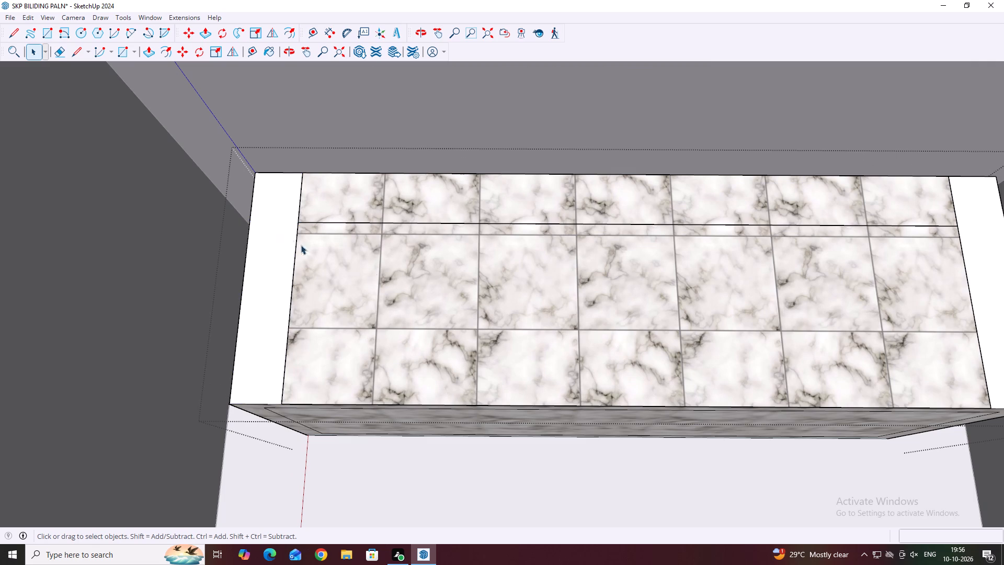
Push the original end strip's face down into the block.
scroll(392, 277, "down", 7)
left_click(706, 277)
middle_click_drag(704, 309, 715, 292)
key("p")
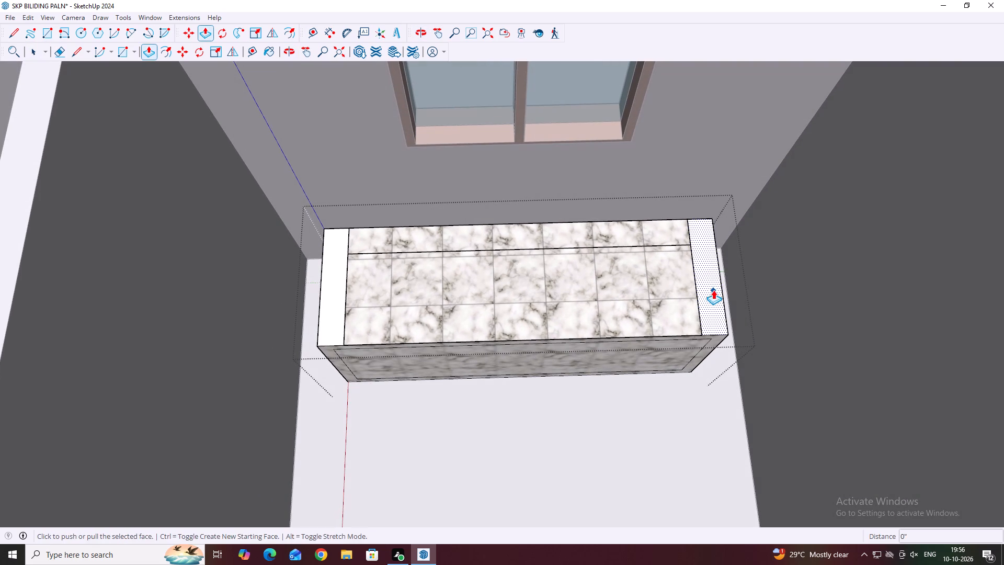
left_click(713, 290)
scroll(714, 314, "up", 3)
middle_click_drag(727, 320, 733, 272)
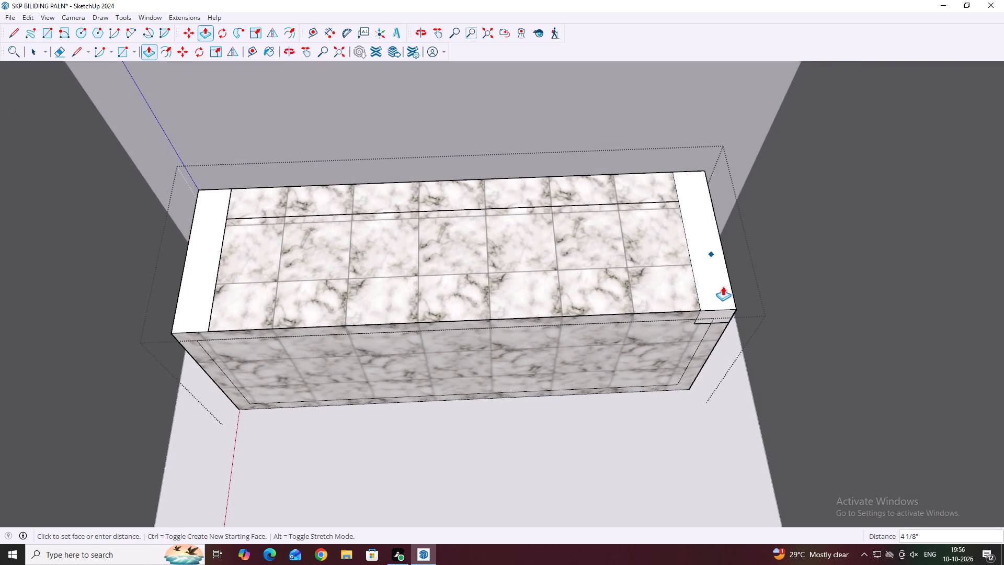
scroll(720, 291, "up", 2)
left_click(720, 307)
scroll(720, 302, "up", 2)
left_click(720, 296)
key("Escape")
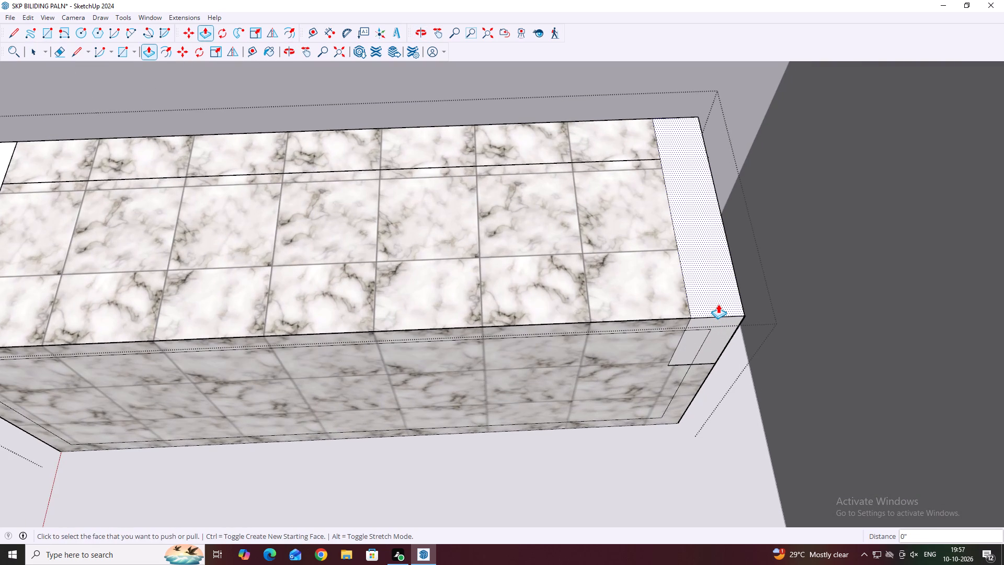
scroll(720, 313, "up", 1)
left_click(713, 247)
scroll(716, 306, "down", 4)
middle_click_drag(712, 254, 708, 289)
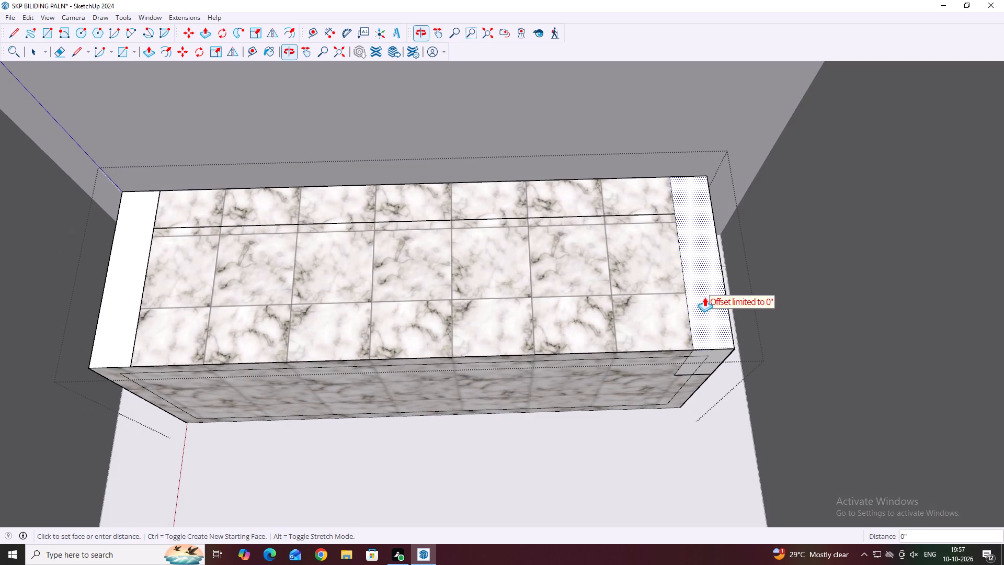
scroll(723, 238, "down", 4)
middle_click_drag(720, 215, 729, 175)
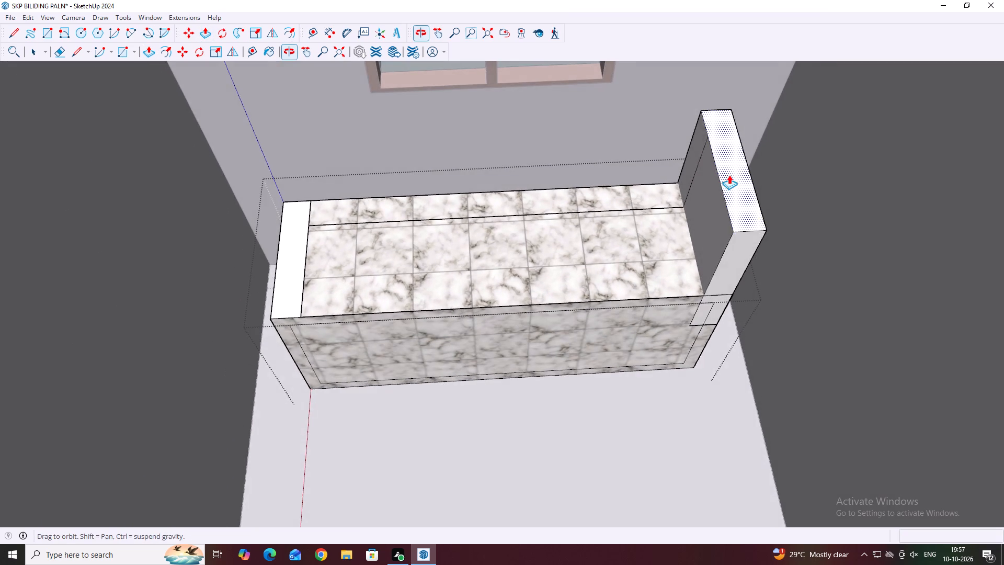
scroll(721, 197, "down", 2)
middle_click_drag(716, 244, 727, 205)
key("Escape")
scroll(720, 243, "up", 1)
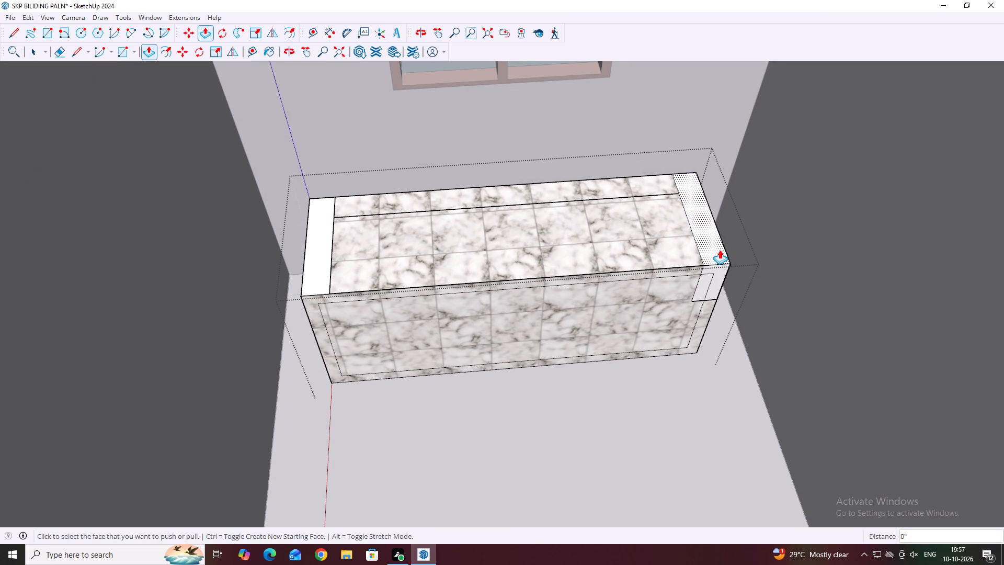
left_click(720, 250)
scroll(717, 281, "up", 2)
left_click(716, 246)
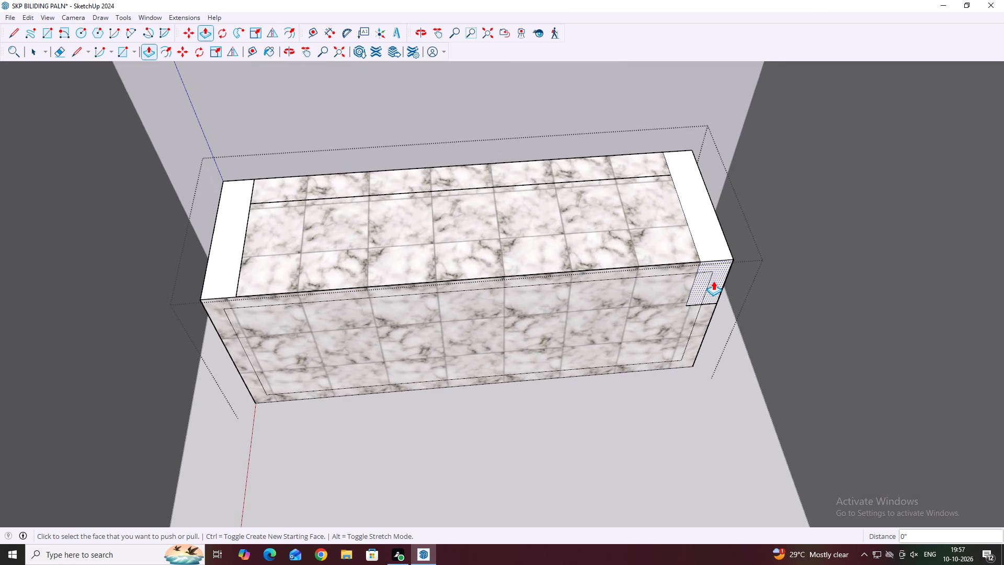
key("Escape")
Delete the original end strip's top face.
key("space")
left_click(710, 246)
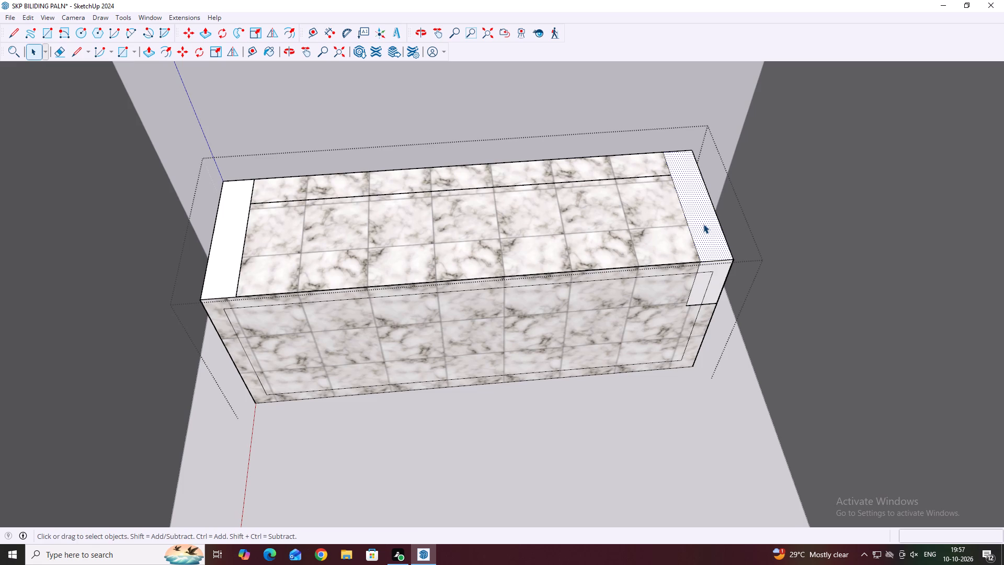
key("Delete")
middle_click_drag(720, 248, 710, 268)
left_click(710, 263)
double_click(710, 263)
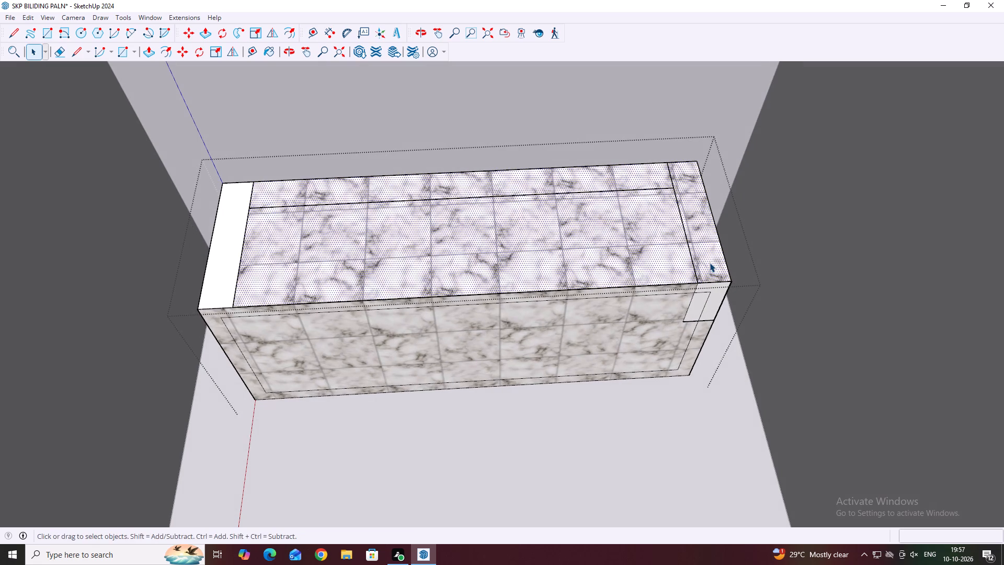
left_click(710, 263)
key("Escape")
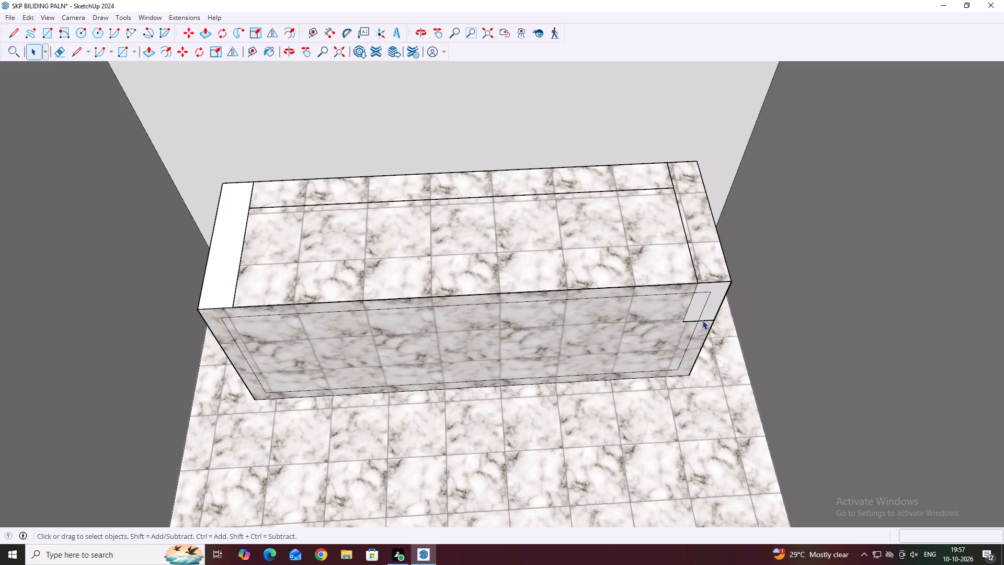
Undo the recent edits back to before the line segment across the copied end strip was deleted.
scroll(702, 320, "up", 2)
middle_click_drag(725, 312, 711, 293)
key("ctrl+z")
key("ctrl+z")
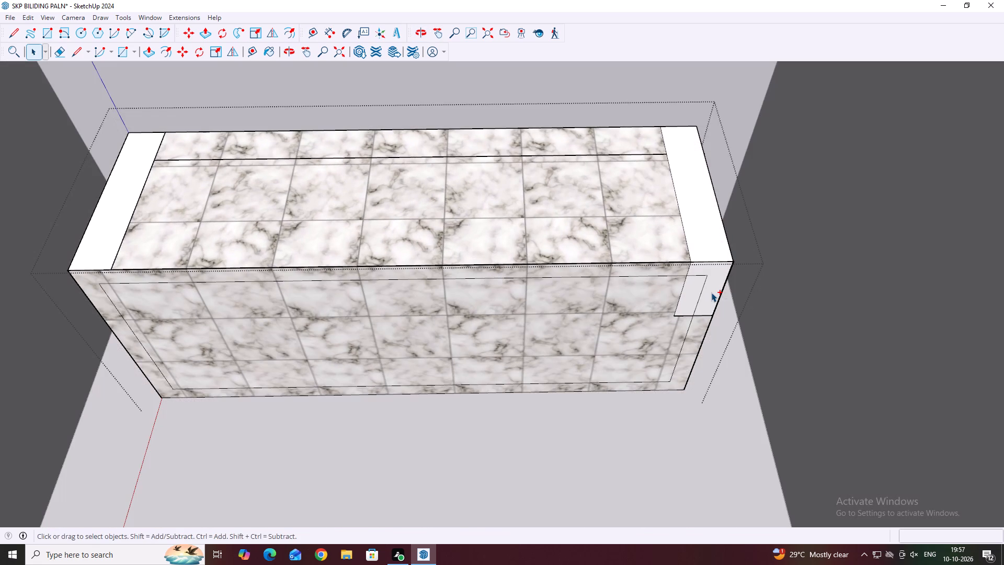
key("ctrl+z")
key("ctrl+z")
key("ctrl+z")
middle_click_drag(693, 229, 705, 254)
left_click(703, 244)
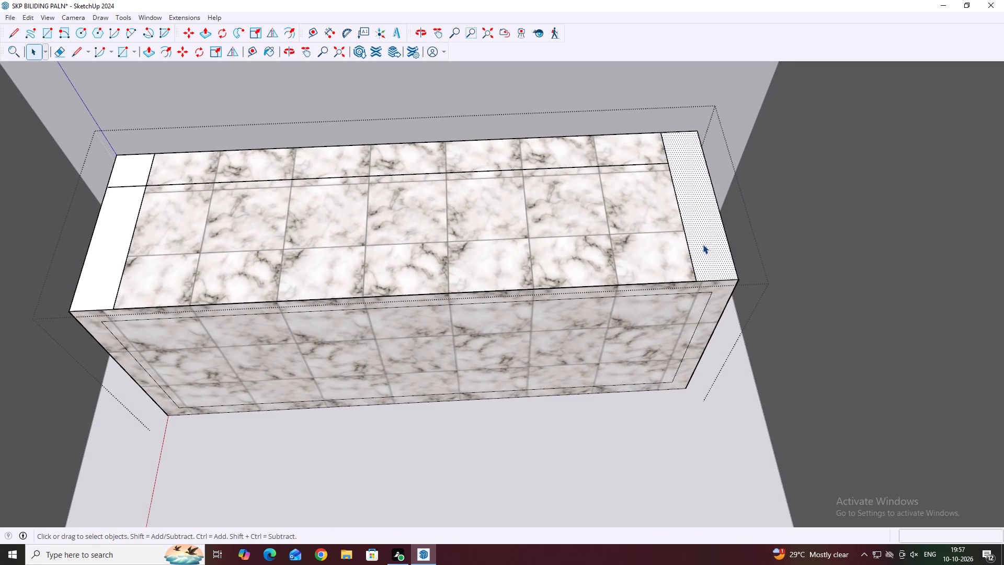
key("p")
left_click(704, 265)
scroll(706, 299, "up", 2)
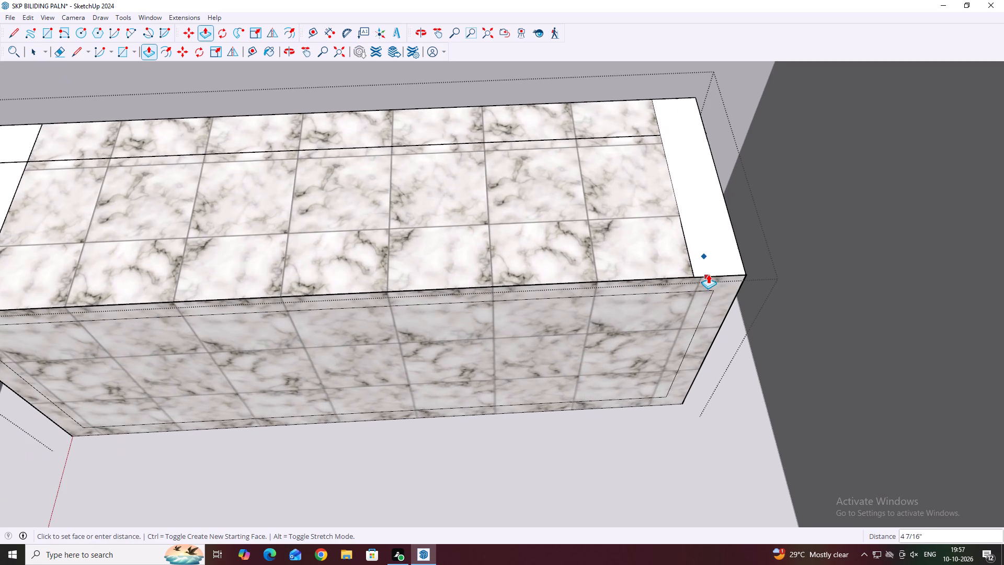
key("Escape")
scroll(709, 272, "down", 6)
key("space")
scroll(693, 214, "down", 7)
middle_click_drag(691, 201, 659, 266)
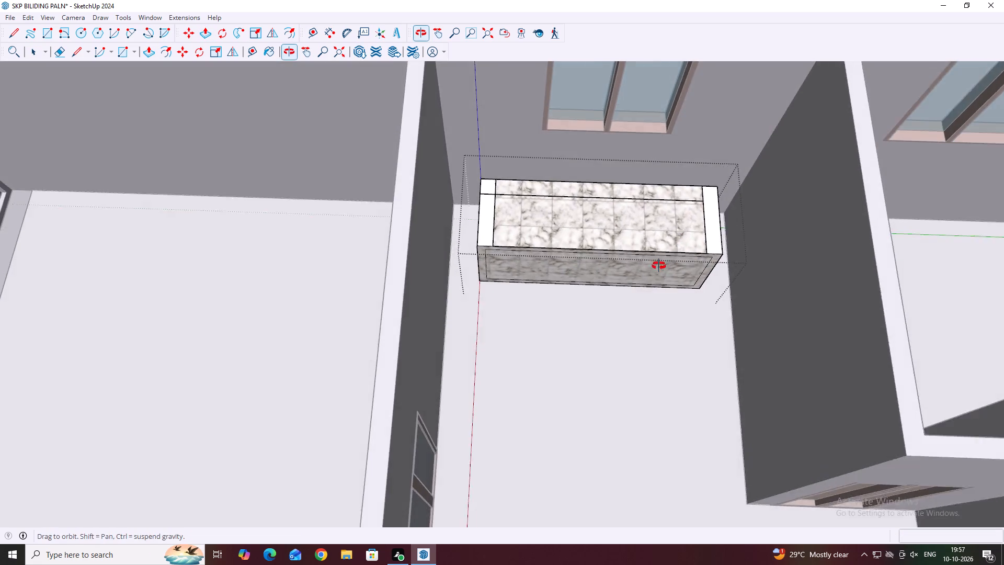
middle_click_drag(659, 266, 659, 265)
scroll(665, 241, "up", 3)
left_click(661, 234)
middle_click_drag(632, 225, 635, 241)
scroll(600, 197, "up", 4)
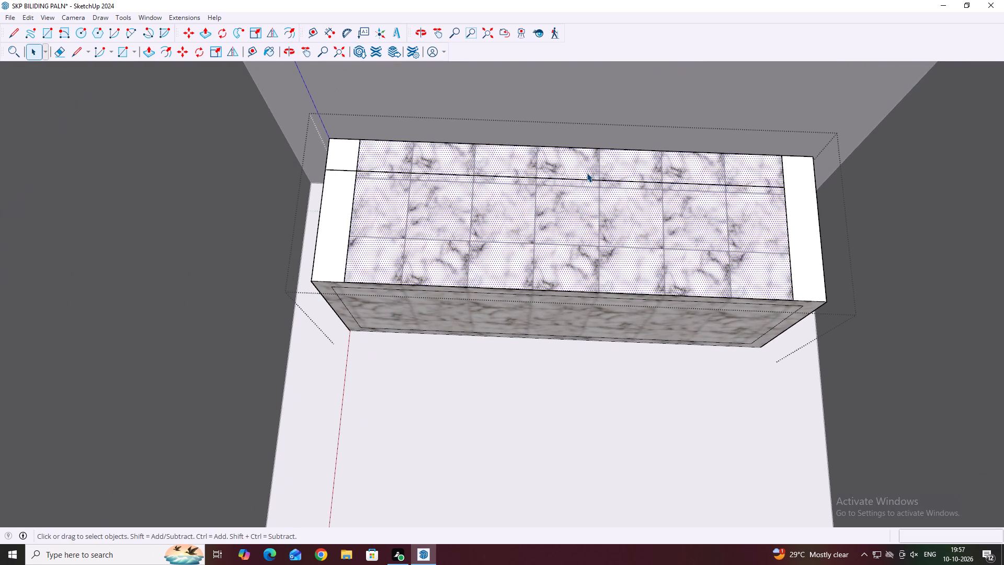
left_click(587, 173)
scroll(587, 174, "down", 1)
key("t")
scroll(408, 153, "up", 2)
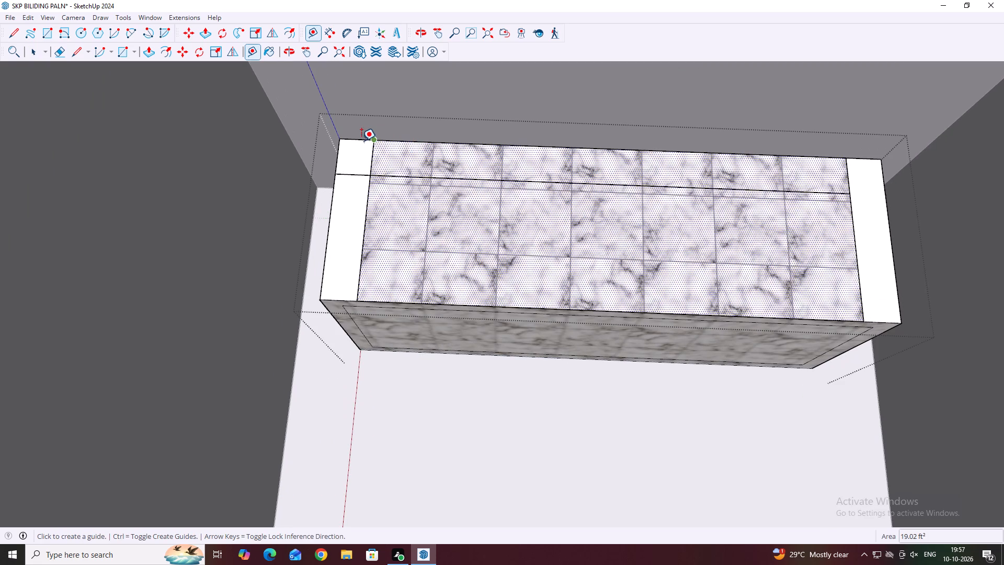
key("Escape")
Draw a rectangle about 6' 8 7/16" by 6 1/16" over the wall-side strip between the two end strips.
key("r")
scroll(371, 146, "up", 1)
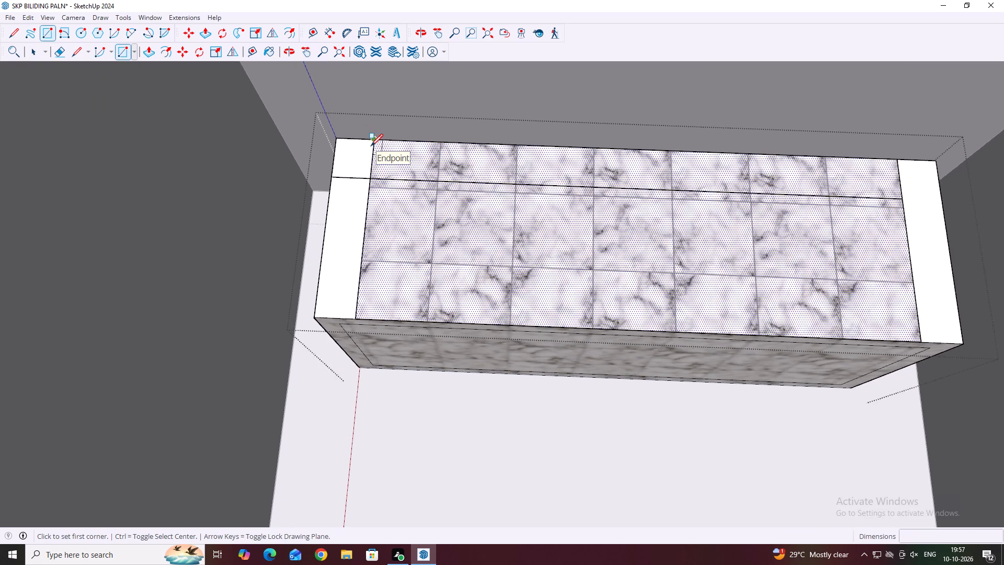
scroll(371, 146, "up", 1)
left_click(375, 140)
scroll(730, 197, "down", 3)
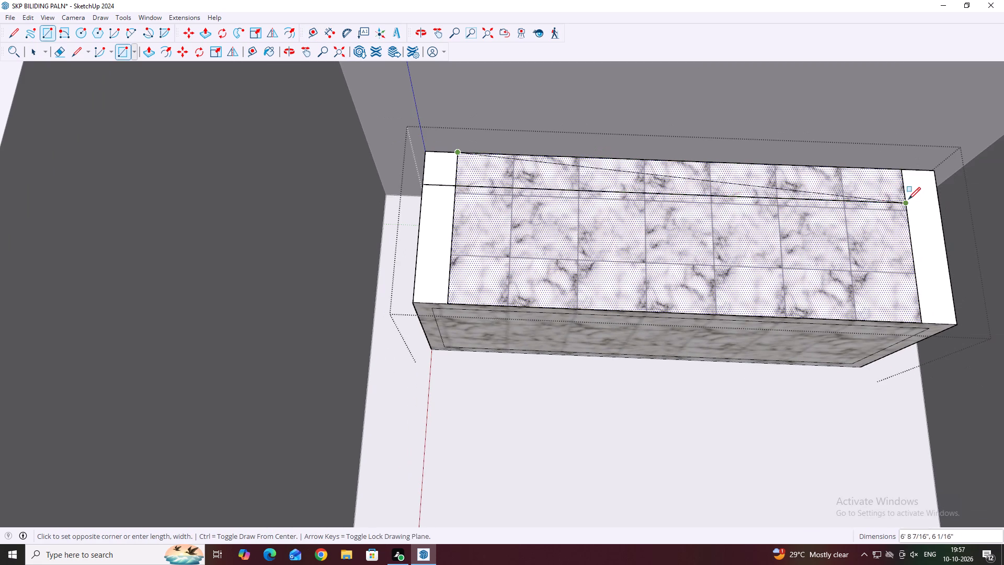
left_click(907, 201)
scroll(835, 216, "down", 5)
key("space")
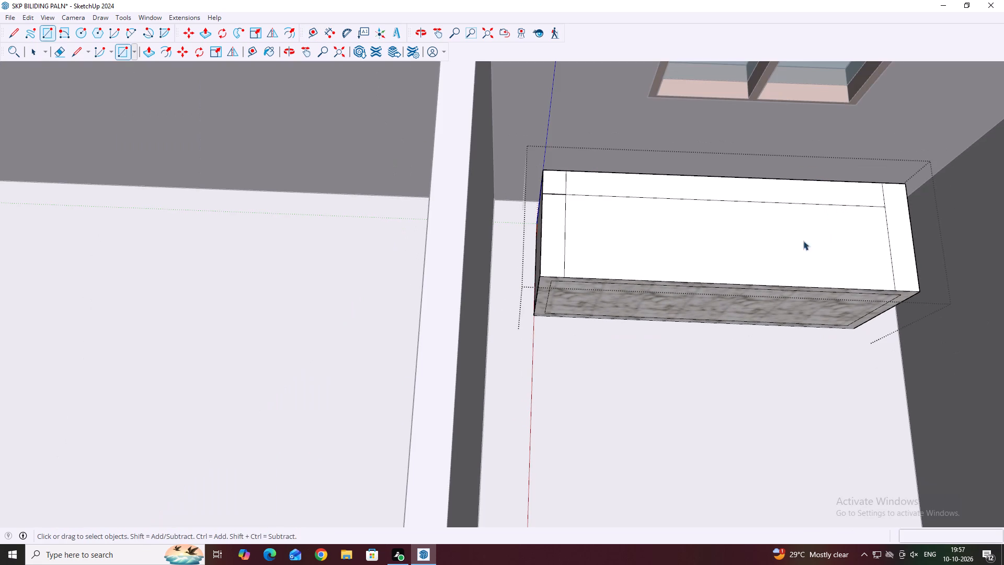
Push the central face of the block's top down about 1' 3 1/16" between the end strips.
left_click(746, 252)
key("p")
left_click(757, 266)
scroll(747, 294, "up", 1)
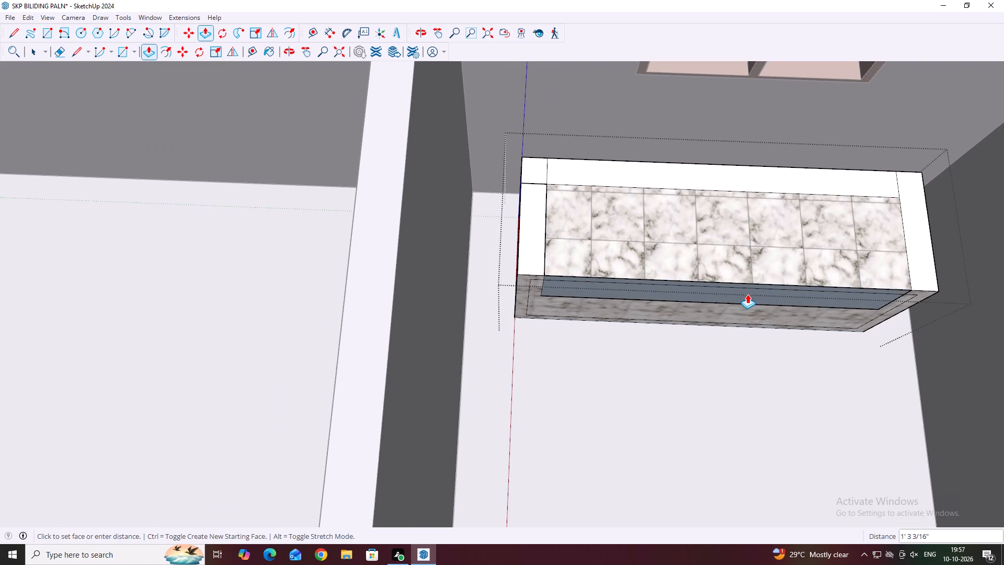
middle_click_drag(747, 294, 740, 247)
middle_click(731, 275)
left_click(729, 276)
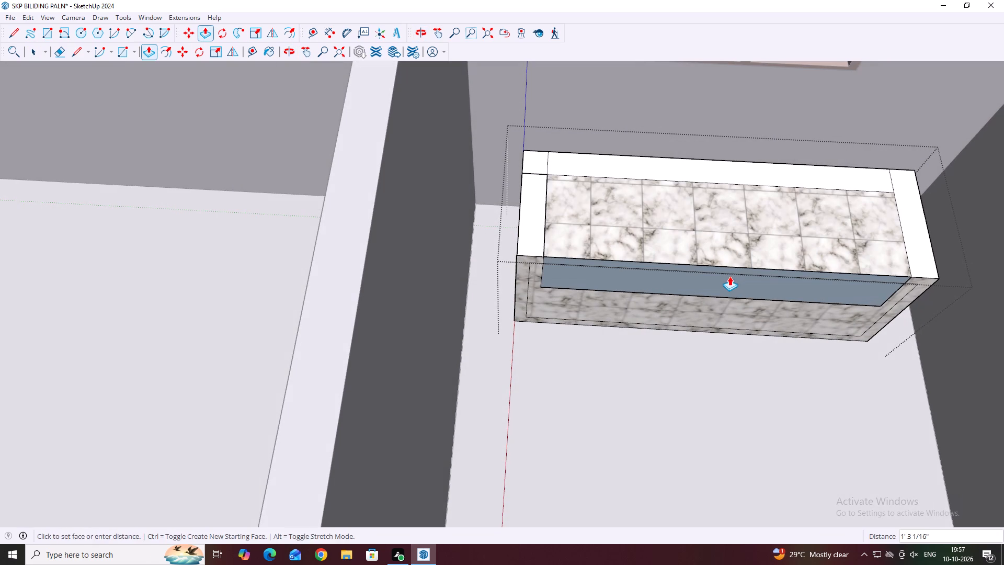
middle_click_drag(665, 233, 624, 250)
left_click(648, 253)
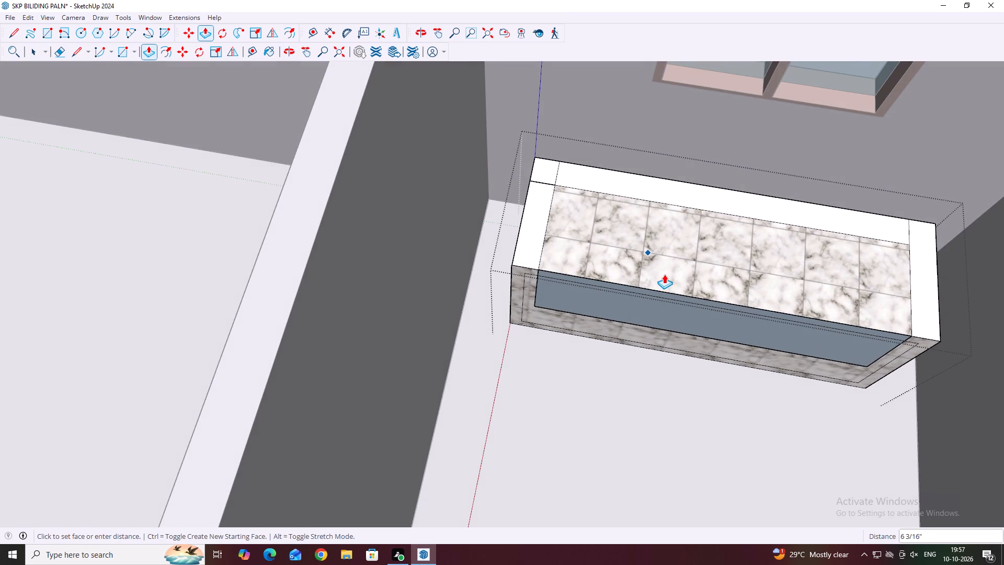
key("Escape")
Delete the recess's front side face and the marble-textured face covering the top of the recess.
middle_click_drag(675, 246, 689, 179)
key("space")
left_click(666, 277)
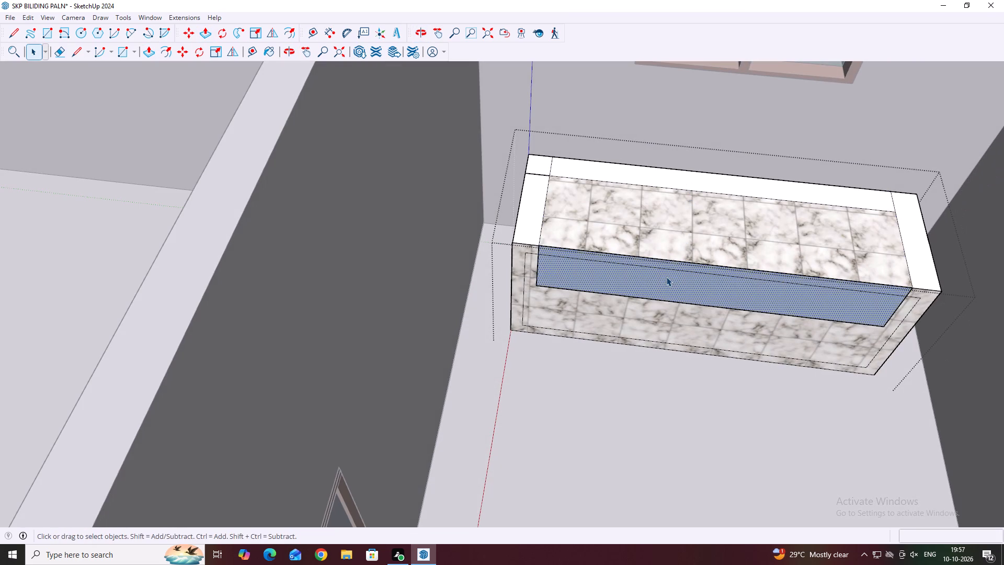
key("Delete")
left_click(674, 254)
key("Delete")
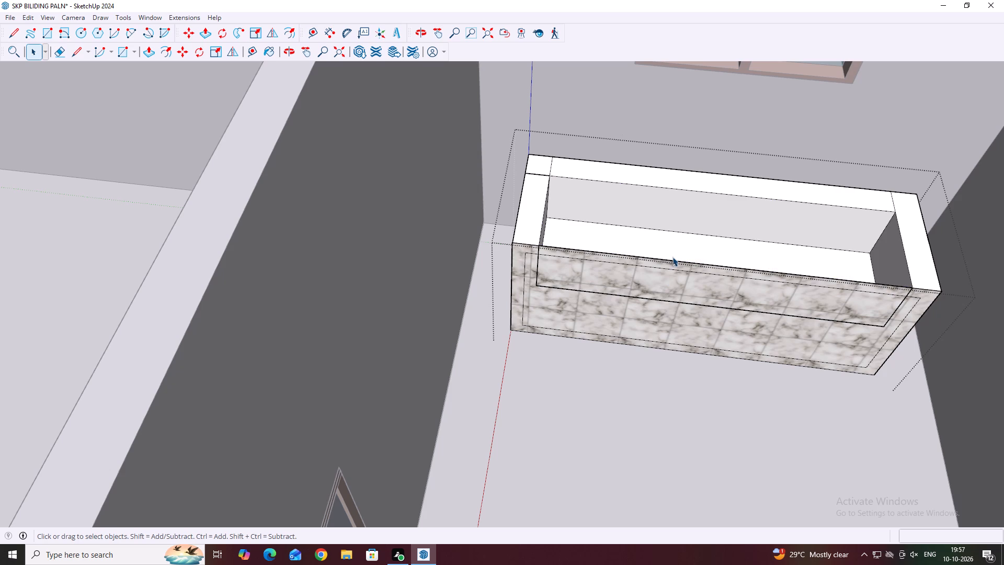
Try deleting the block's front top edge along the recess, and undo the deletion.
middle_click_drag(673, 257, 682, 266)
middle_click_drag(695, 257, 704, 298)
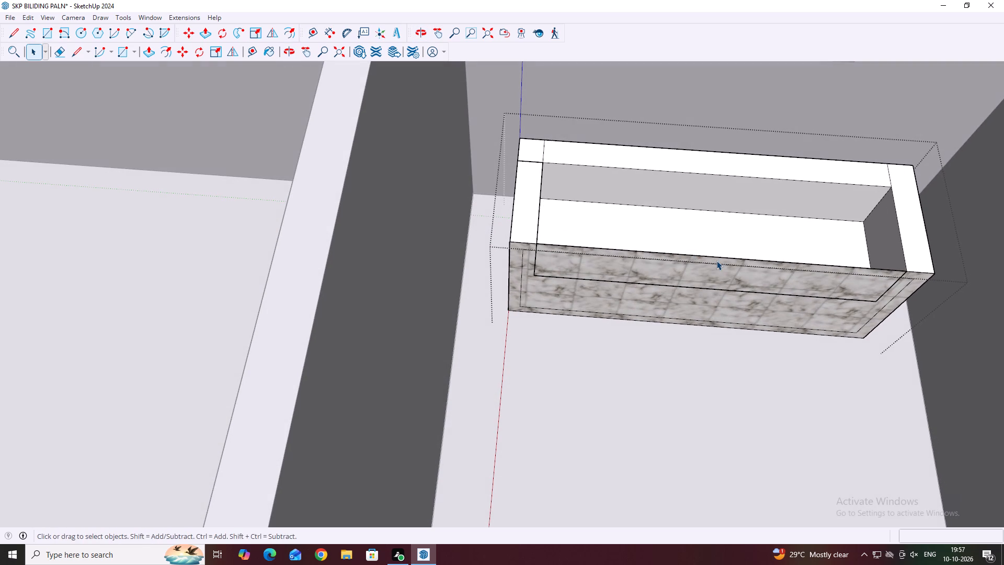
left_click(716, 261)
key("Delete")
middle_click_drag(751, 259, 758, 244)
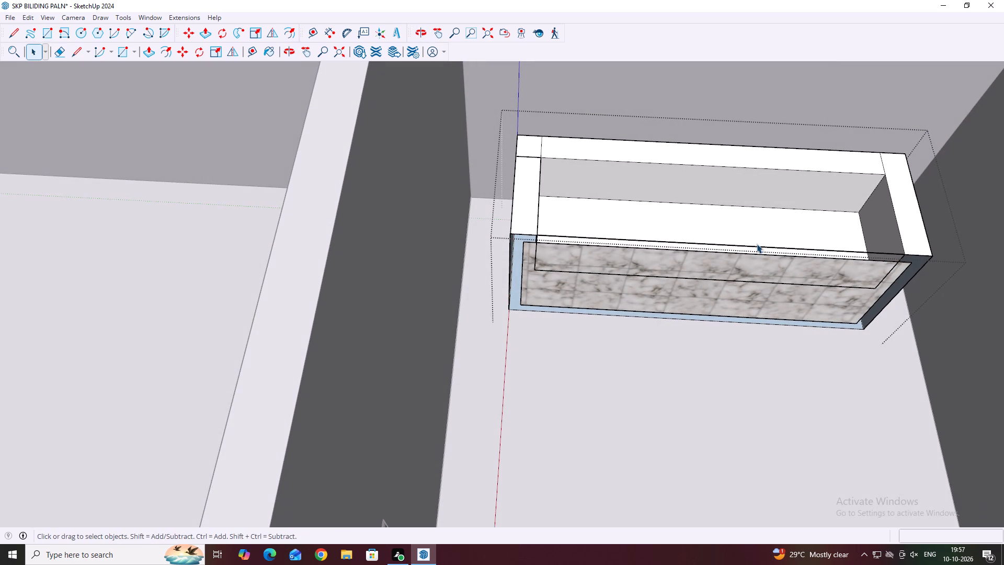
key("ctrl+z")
Delete the overlapping front top edges between the two armrests, removing the block's outer front face.
middle_click_drag(720, 239, 703, 295)
middle_click_drag(680, 238, 681, 293)
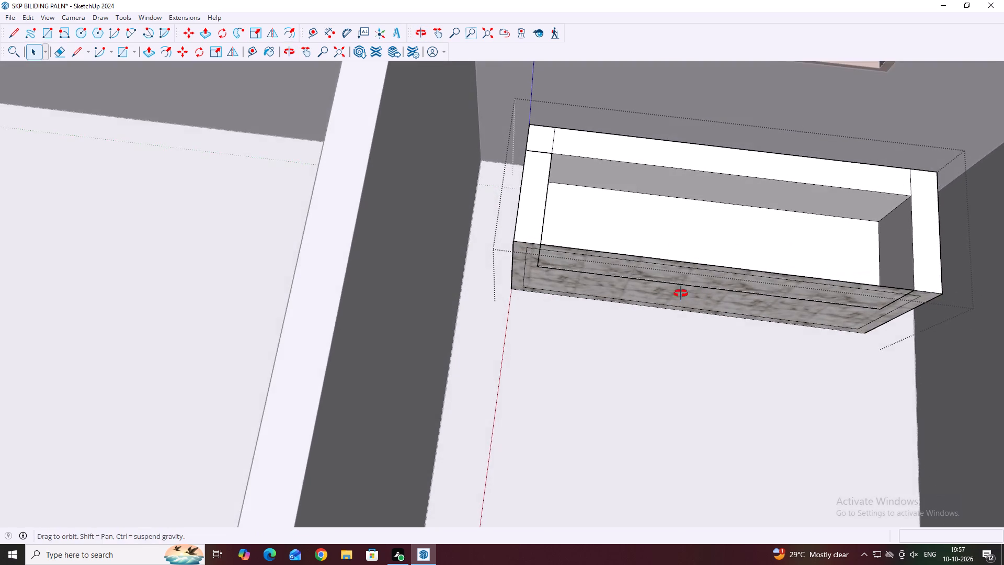
middle_click_drag(681, 293, 680, 308)
middle_click_drag(697, 273, 695, 287)
scroll(697, 279, "down", 1)
middle_click_drag(719, 278, 708, 334)
scroll(701, 323, "up", 2)
middle_click_drag(694, 298, 696, 280)
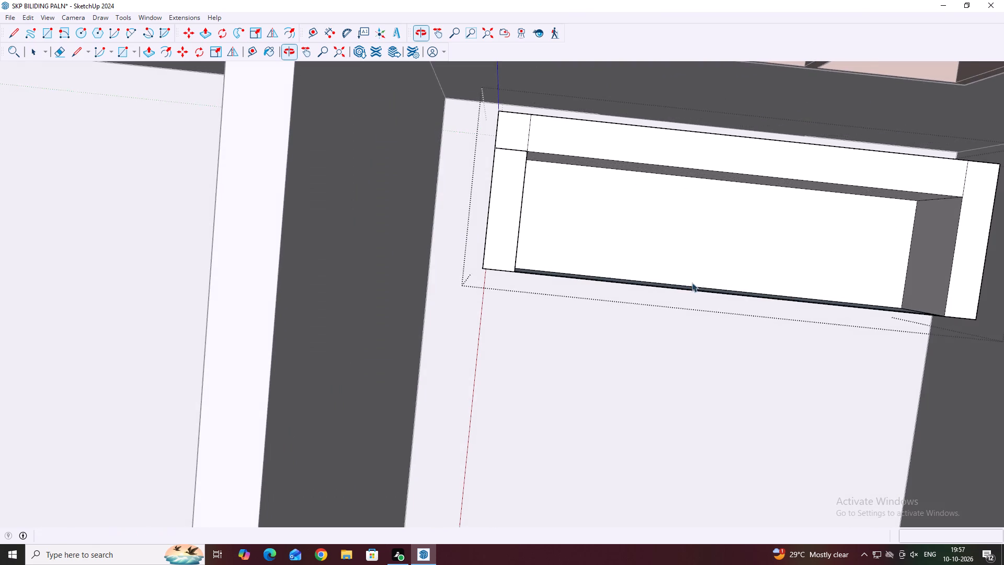
scroll(640, 293, "up", 1)
middle_click_drag(640, 292, 658, 180)
scroll(632, 216, "up", 5)
left_click(626, 228)
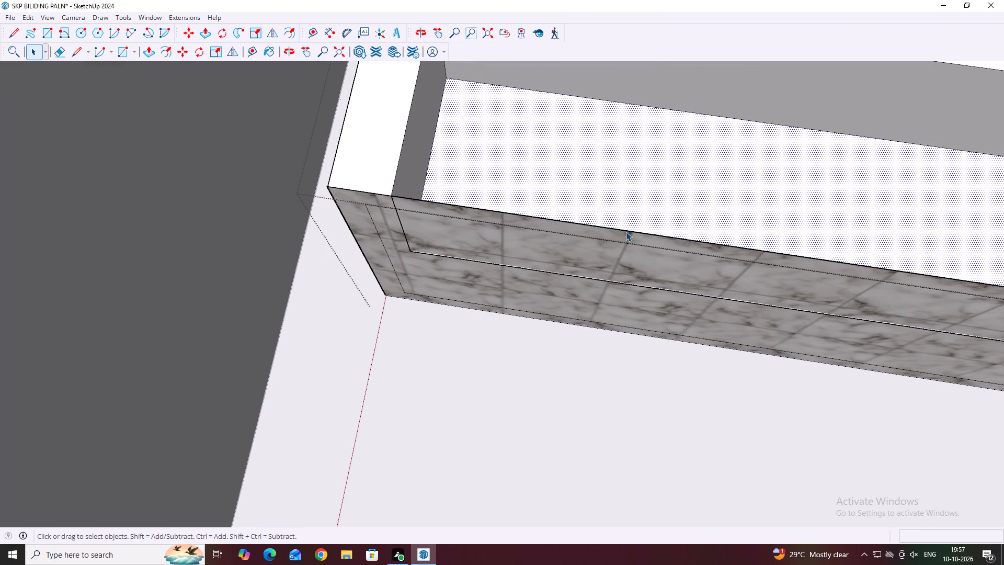
left_click(625, 234)
left_click(625, 233)
left_click(625, 230)
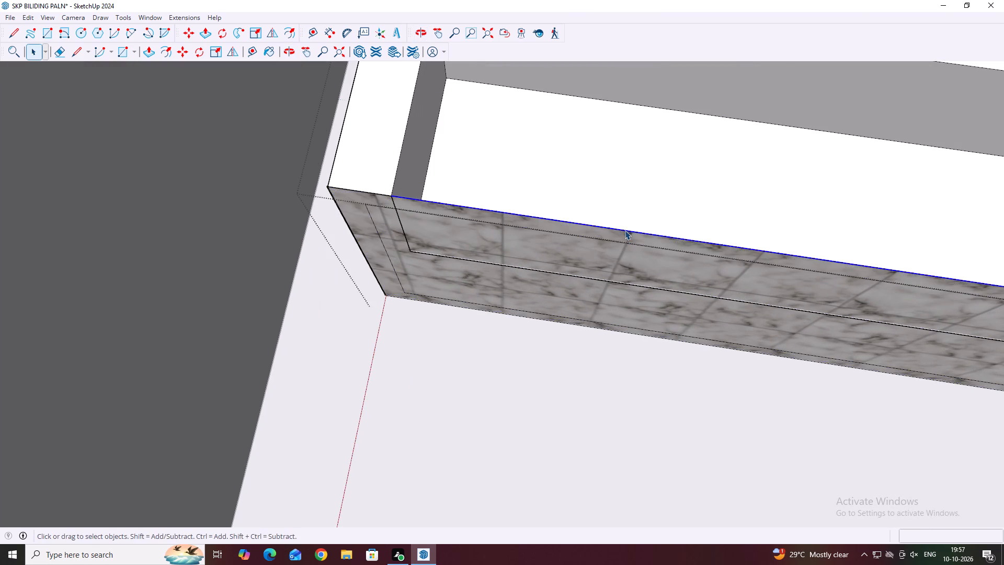
scroll(616, 230, "down", 4)
key("Delete")
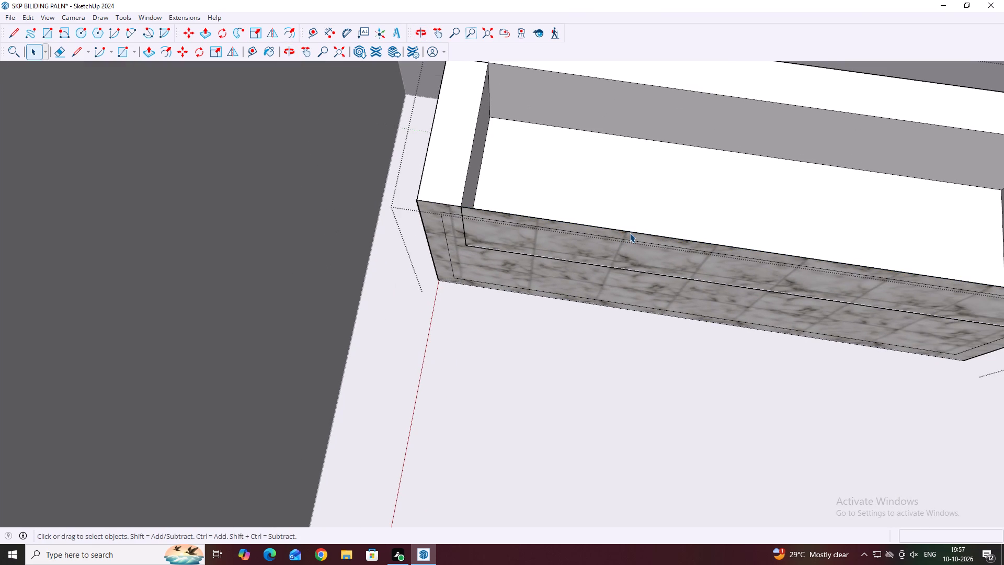
left_click(631, 231)
key("Delete")
Delete the inner marble front panel and its leftover outline edges below the seat and along both armrests.
middle_click_drag(618, 230, 657, 123)
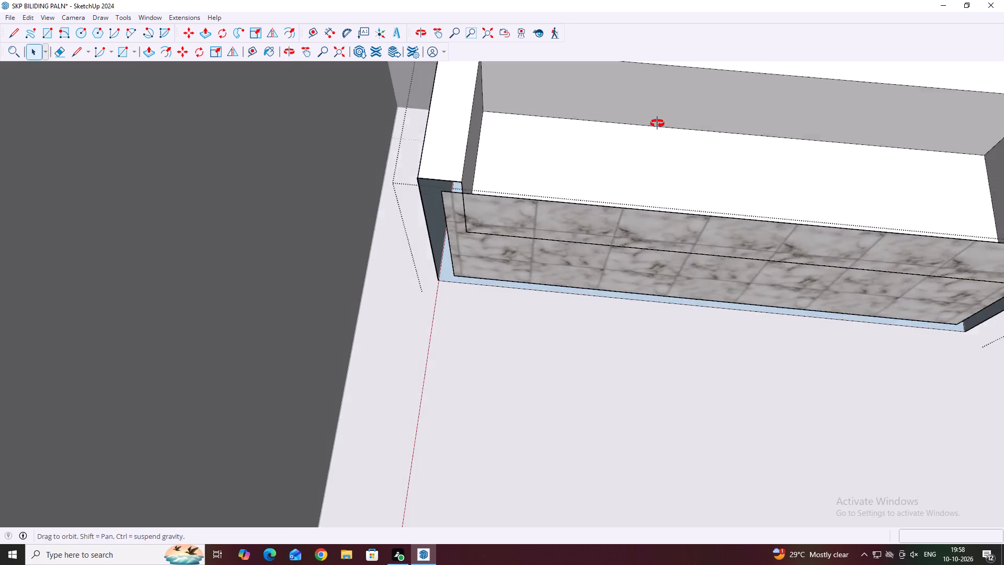
middle_click_drag(657, 123, 657, 121)
left_click(616, 139)
key("Delete")
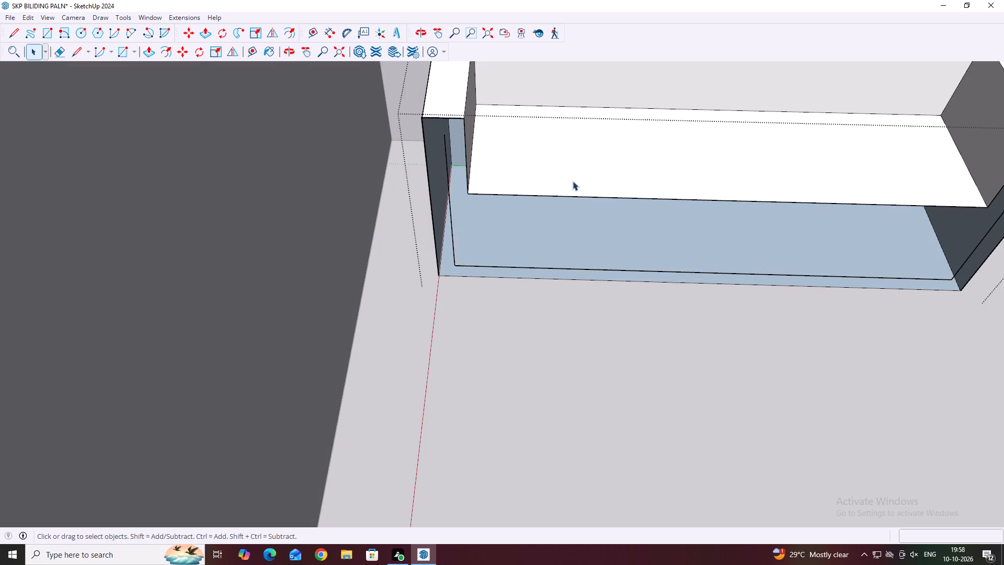
scroll(549, 188, "down", 6)
middle_click_drag(709, 174, 714, 196)
scroll(476, 180, "up", 3)
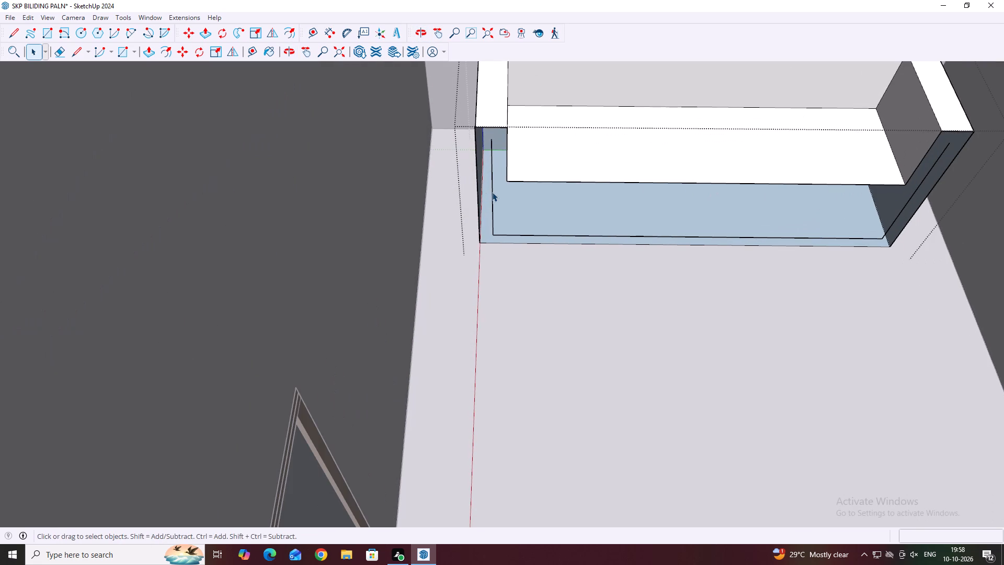
left_click(492, 192)
key("Delete")
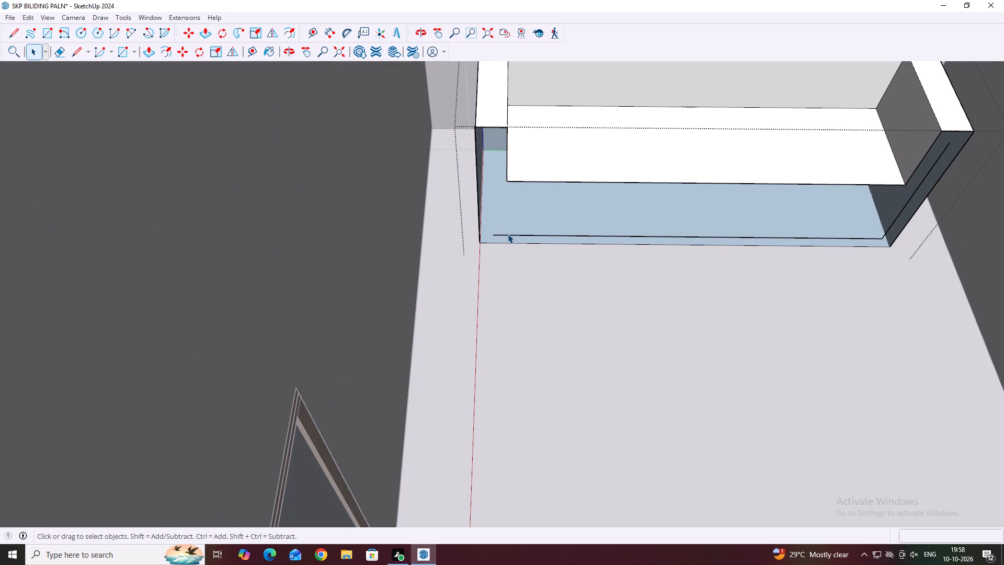
left_click(508, 234)
scroll(632, 236, "down", 4)
scroll(705, 235, "up", 3)
key("Delete")
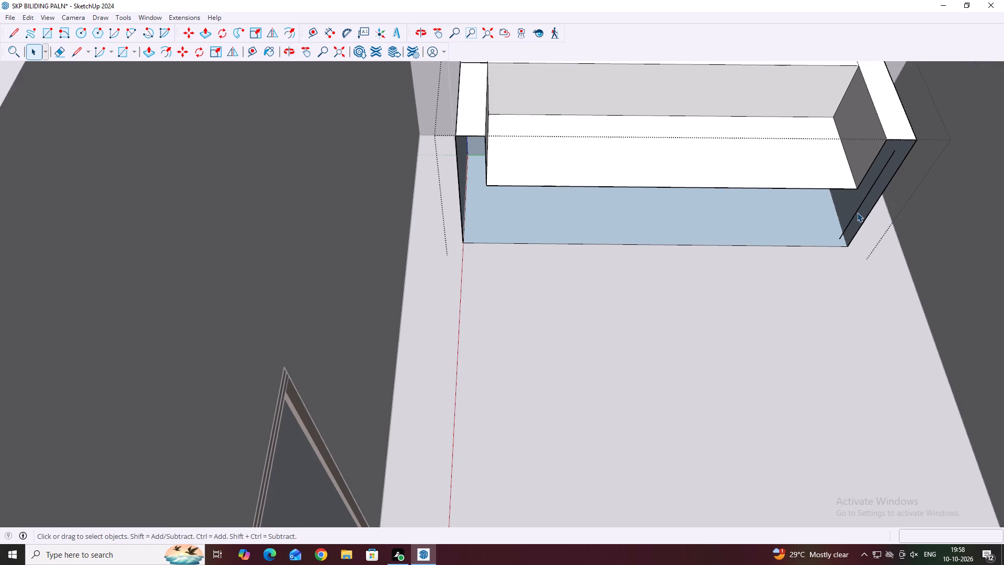
left_click(857, 212)
key("Delete")
Delete the seam lines where the two armrests meet the backrest on the sofa's top surface.
scroll(739, 202, "down", 5)
middle_click_drag(571, 201, 540, 140)
middle_click_drag(635, 156, 583, 195)
scroll(673, 135, "up", 3)
middle_click_drag(587, 149, 576, 185)
scroll(703, 111, "up", 9)
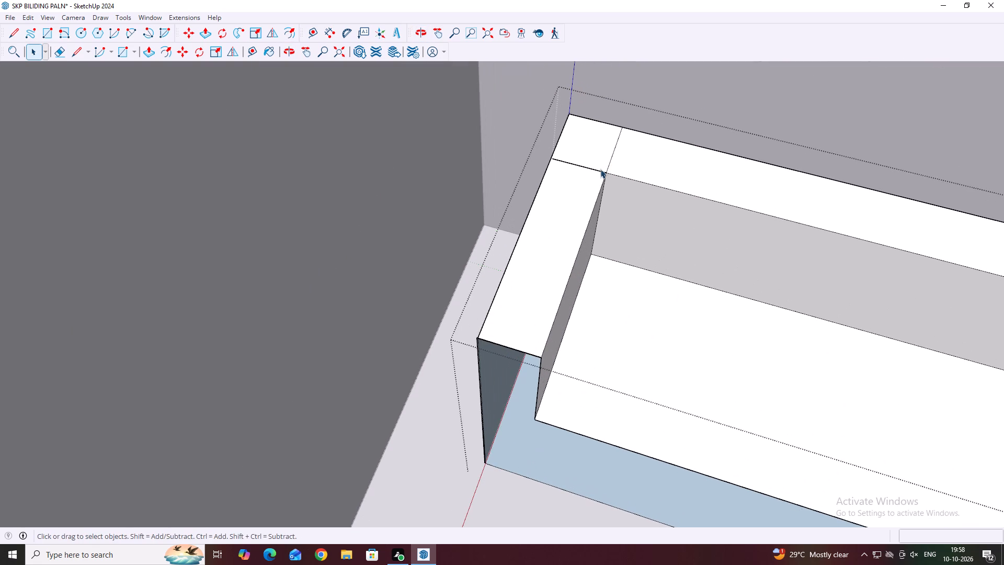
left_click(610, 166)
key("Delete")
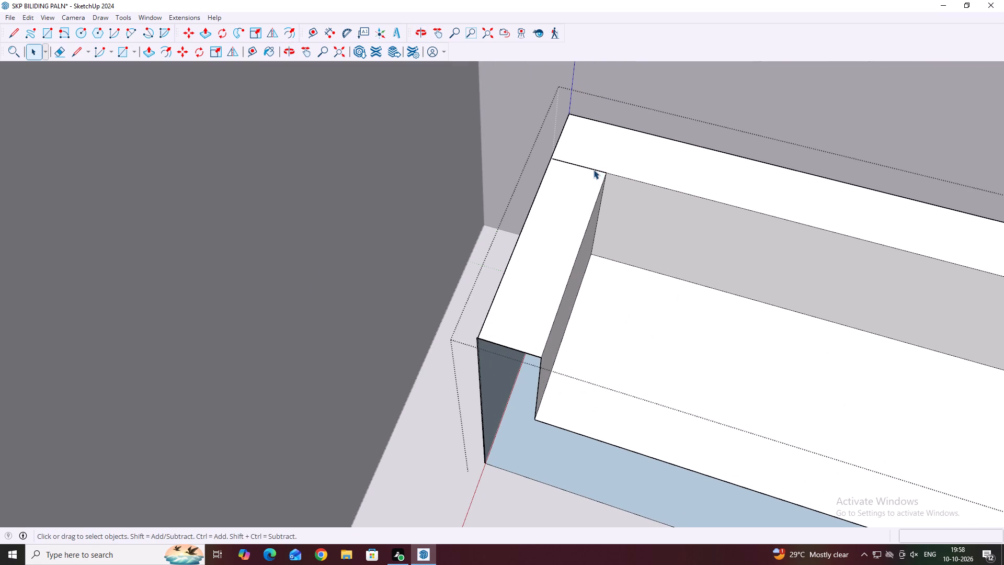
left_click(594, 169)
key("Delete")
scroll(544, 177, "down", 13)
scroll(802, 229, "up", 6)
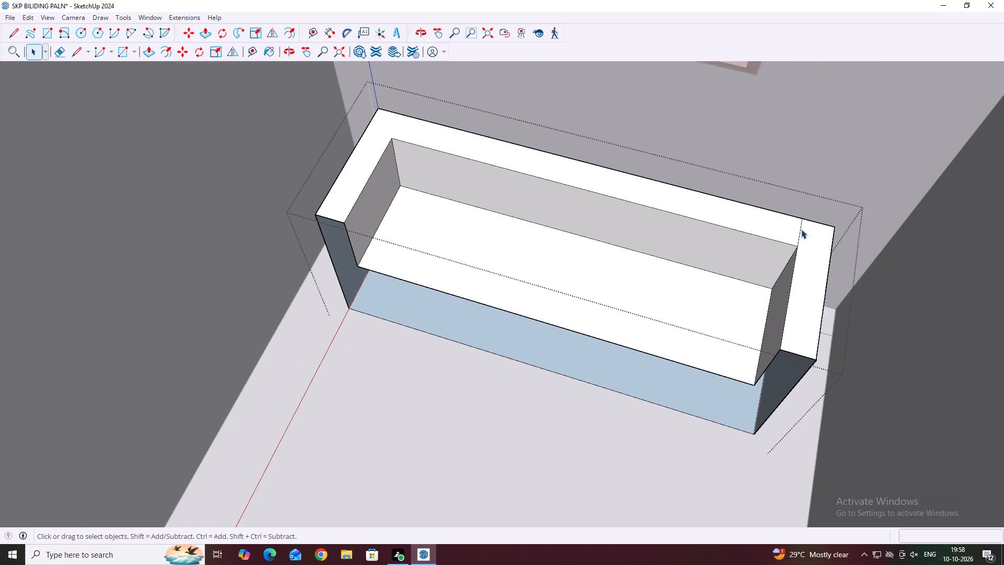
left_click(801, 229)
key("Delete")
Draw a rectangle closing the open front end of the sofa's left armrest, from floor level to its top inner corner.
scroll(669, 243, "down", 6)
middle_click_drag(674, 296, 736, 314)
scroll(554, 274, "up", 3)
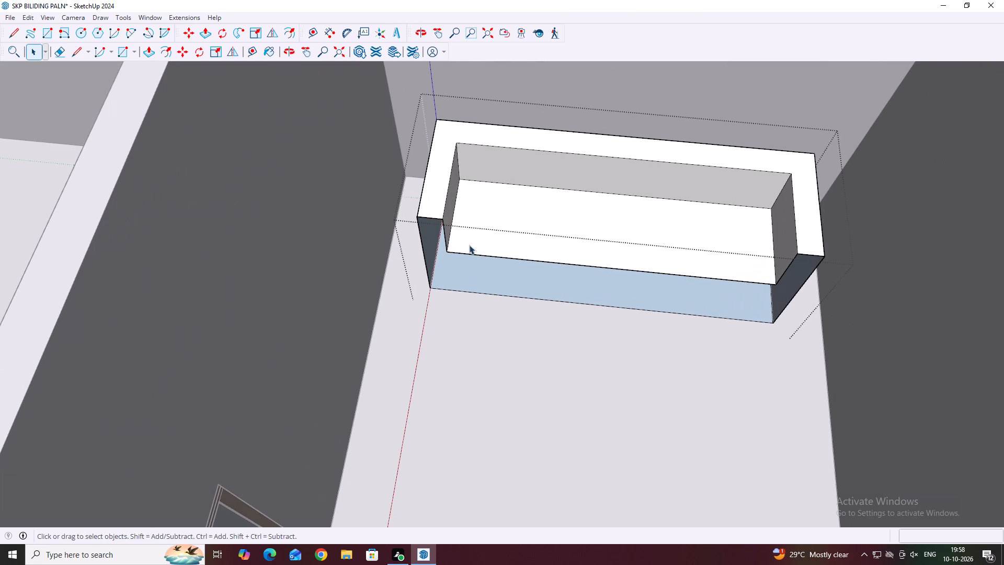
key("r")
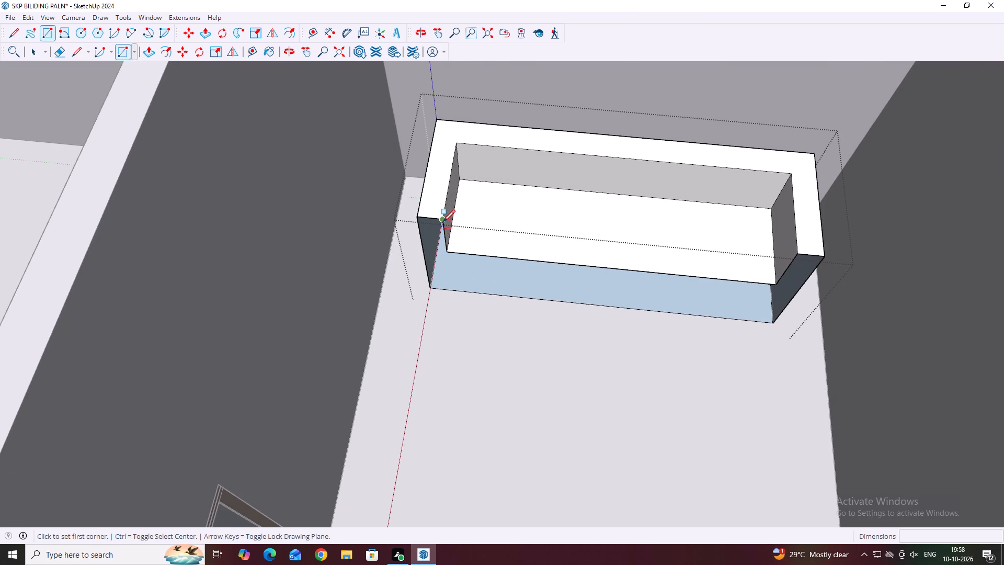
left_click(441, 217)
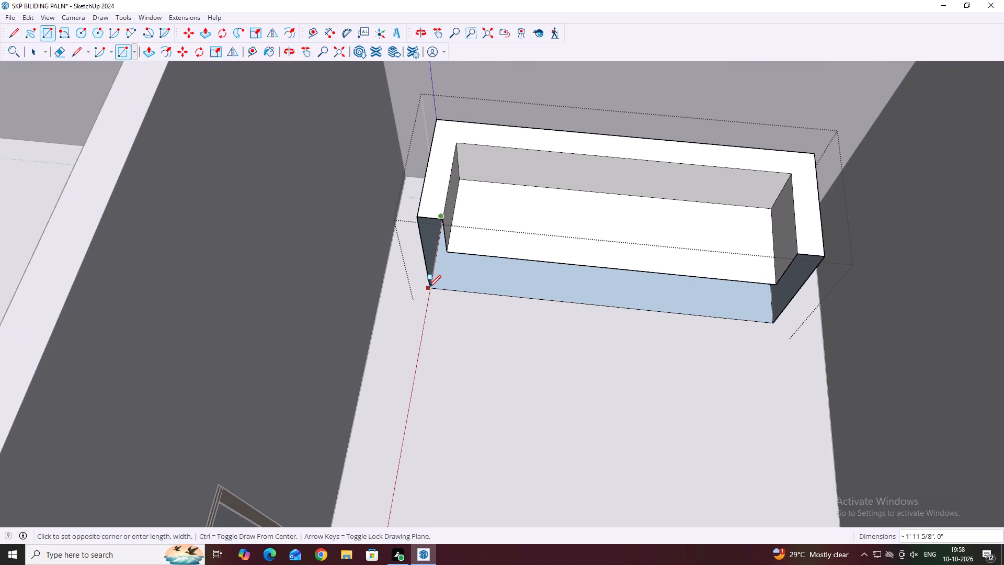
left_click(429, 287)
scroll(428, 288, "up", 3)
left_click(430, 289)
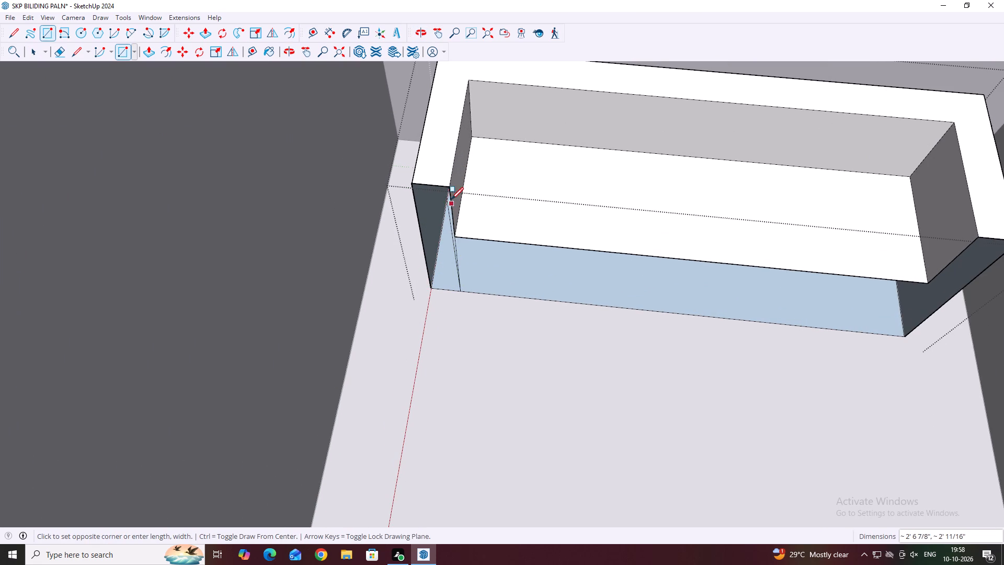
left_click(450, 187)
scroll(450, 187, "up", 1)
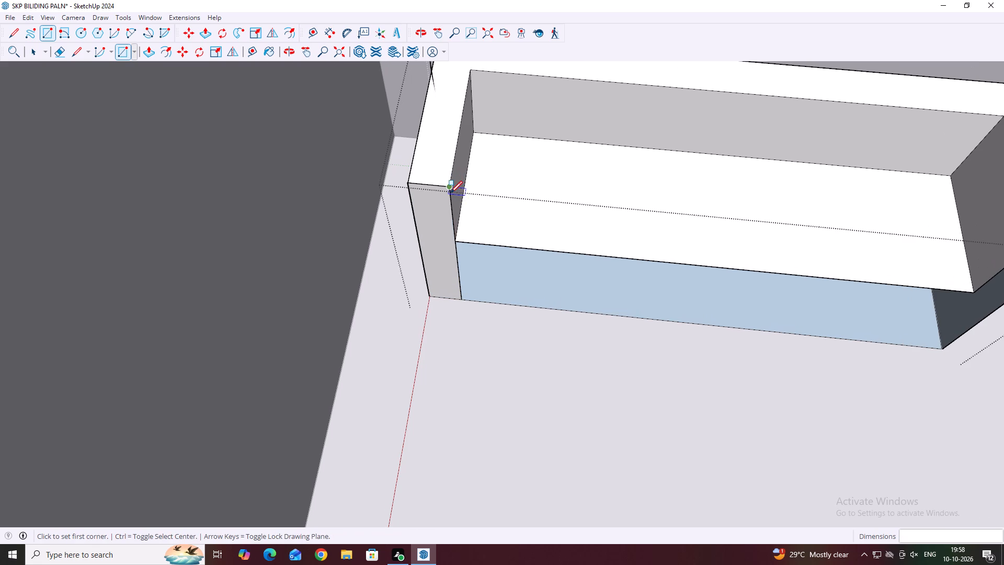
Draw a rectangle about 7' 3 5/8" by 1' 9 1/16" closing the open front below the seat.
left_click(459, 243)
scroll(679, 378, "down", 4)
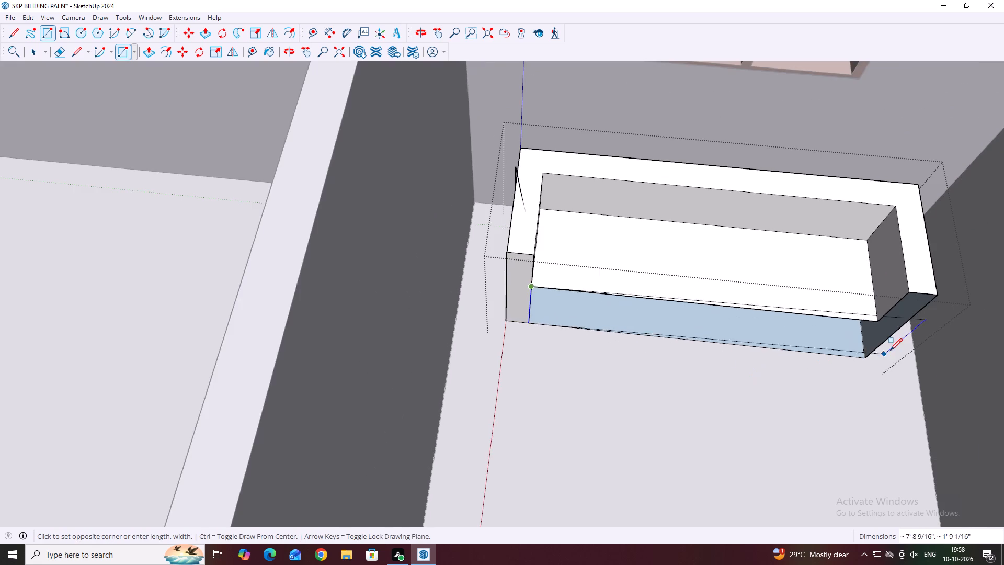
scroll(889, 351, "up", 2)
left_click(859, 358)
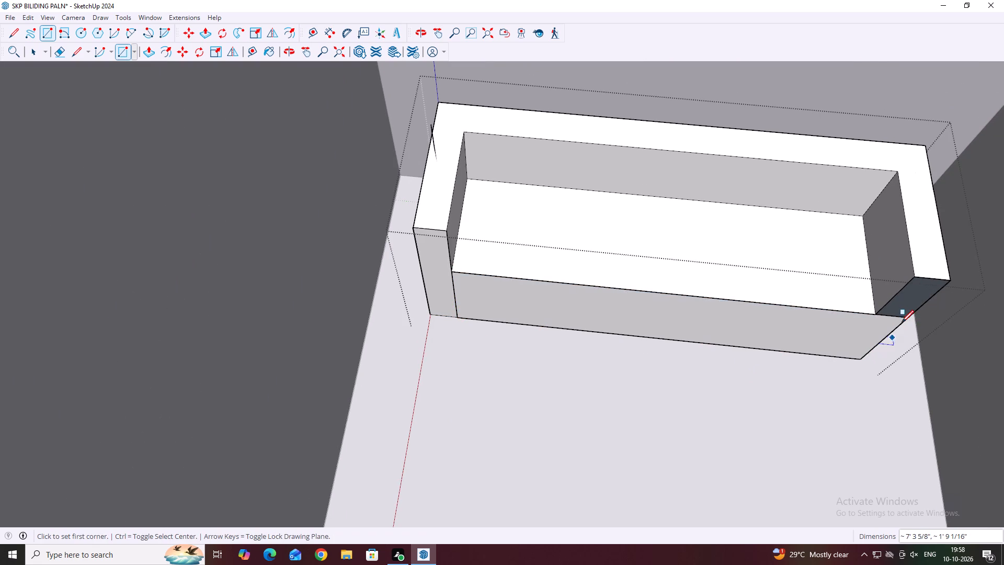
Draw a rectangle from the seat's front corner to the top outer corner, closing the right armrest's front end.
scroll(899, 312, "up", 3)
left_click(871, 313)
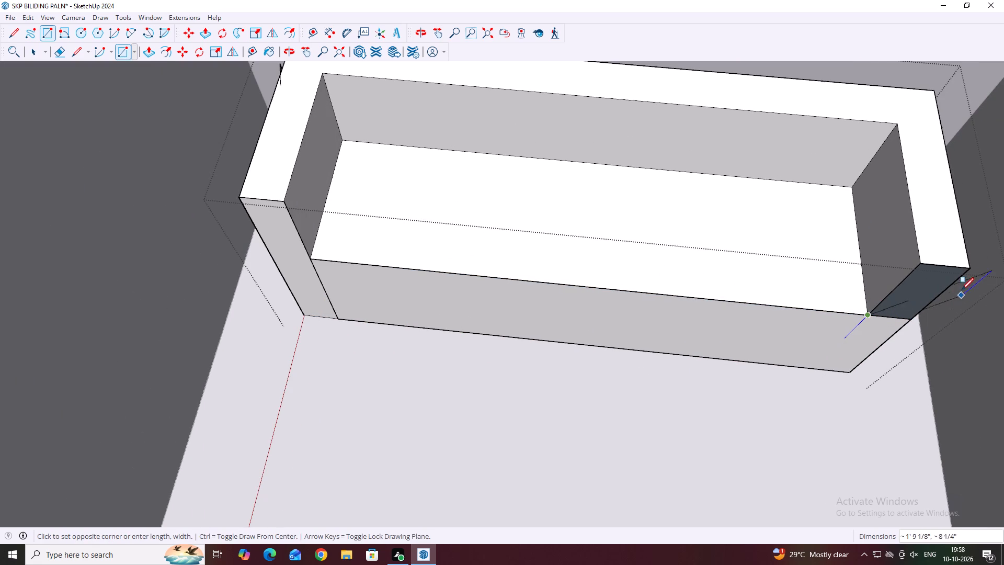
left_click(968, 270)
key("space")
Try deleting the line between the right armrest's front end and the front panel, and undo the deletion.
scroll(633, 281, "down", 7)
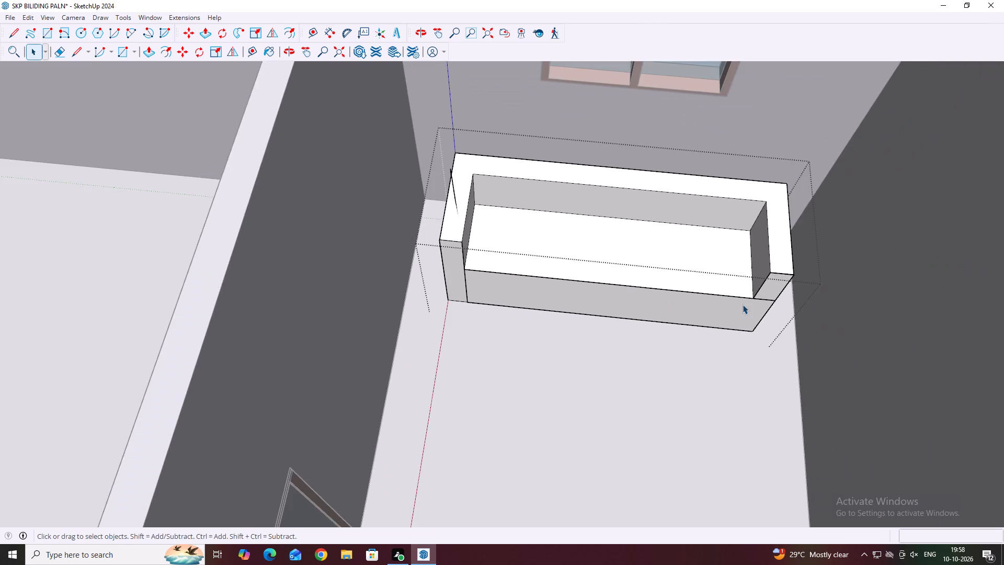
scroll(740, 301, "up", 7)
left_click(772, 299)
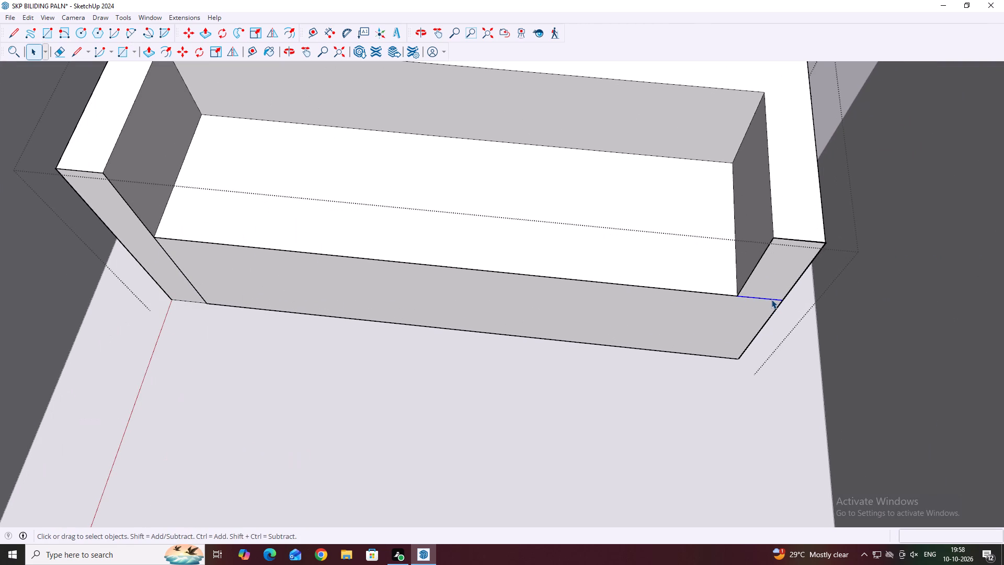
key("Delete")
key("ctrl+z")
Reopen the sofa group and delete the edges of the stray flap sticking out of the left armrest's outer side.
scroll(771, 299, "down", 9)
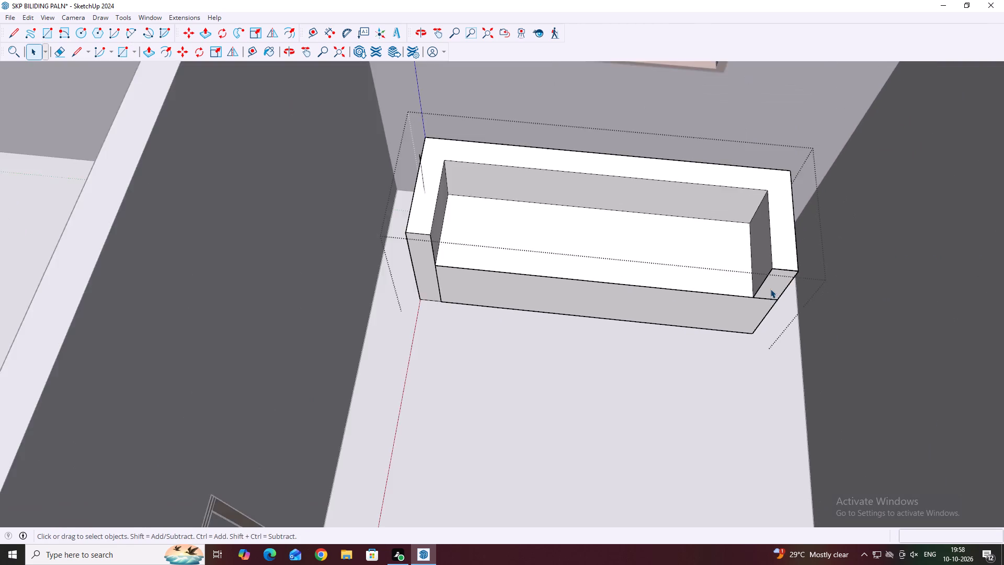
scroll(770, 289, "down", 4)
left_click(735, 347)
middle_click_drag(694, 268, 649, 335)
scroll(598, 235, "up", 1)
middle_click_drag(599, 238, 608, 293)
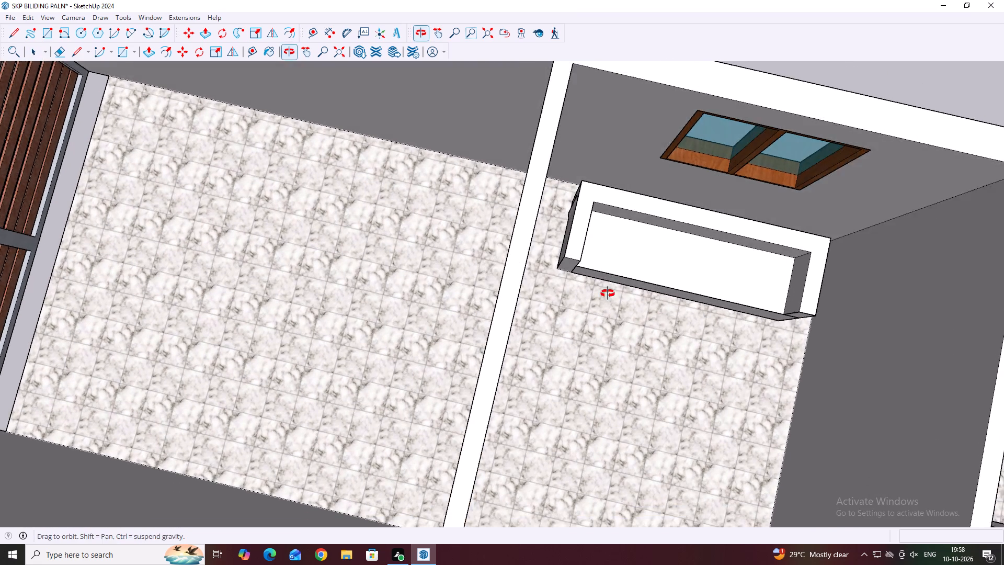
middle_click_drag(608, 293, 604, 297)
middle_click_drag(585, 184, 562, 249)
scroll(595, 231, "up", 15)
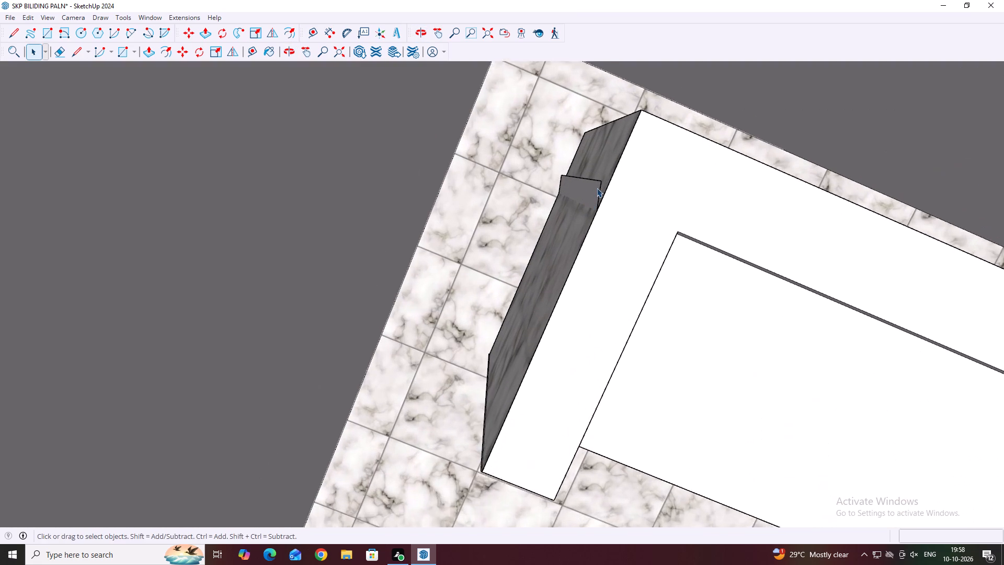
scroll(597, 188, "up", 1)
left_click(602, 180)
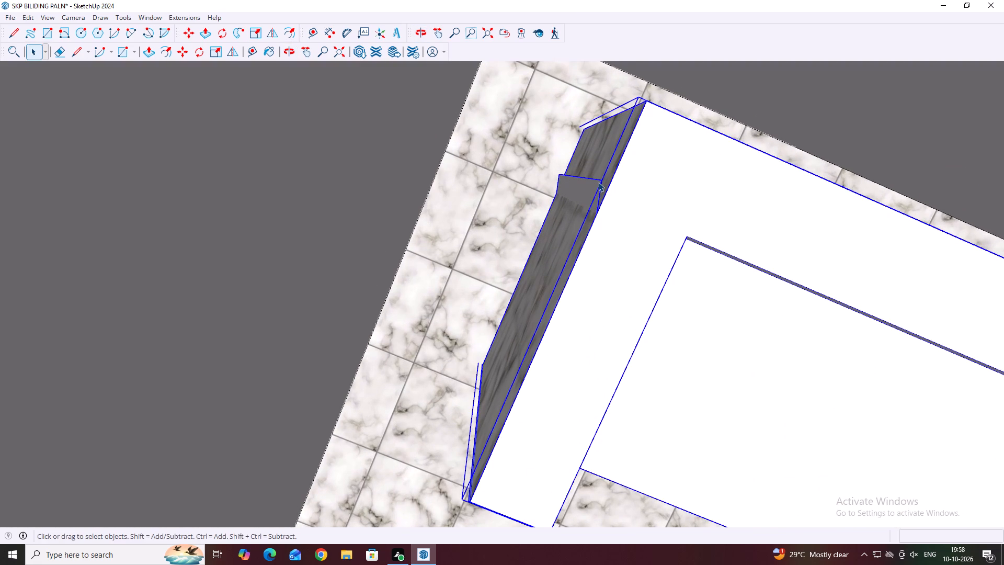
double_click(598, 182)
left_click(598, 182)
scroll(598, 182, "up", 2)
left_click(602, 179)
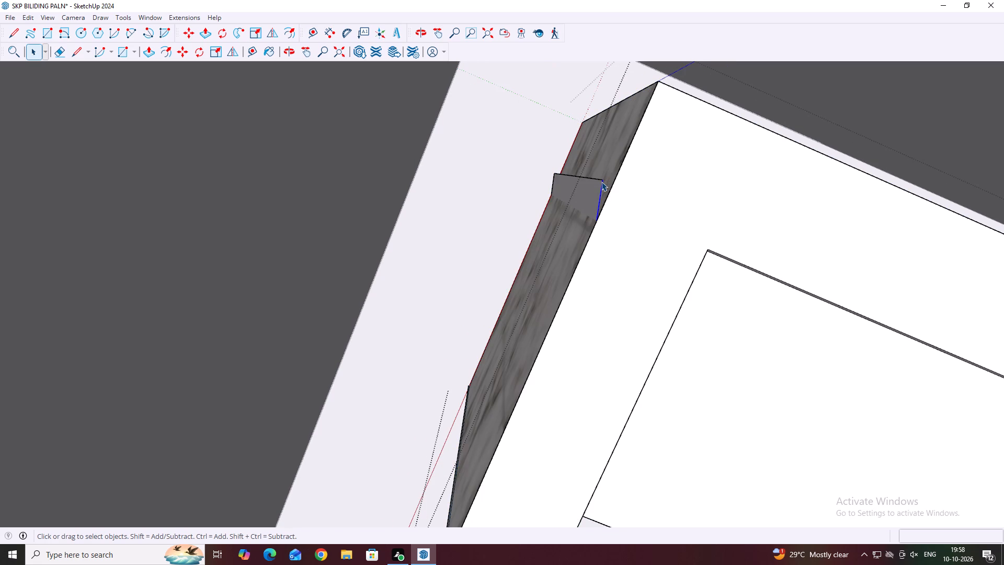
key("Delete")
left_click(601, 179)
key("Delete")
scroll(564, 183, "up", 3)
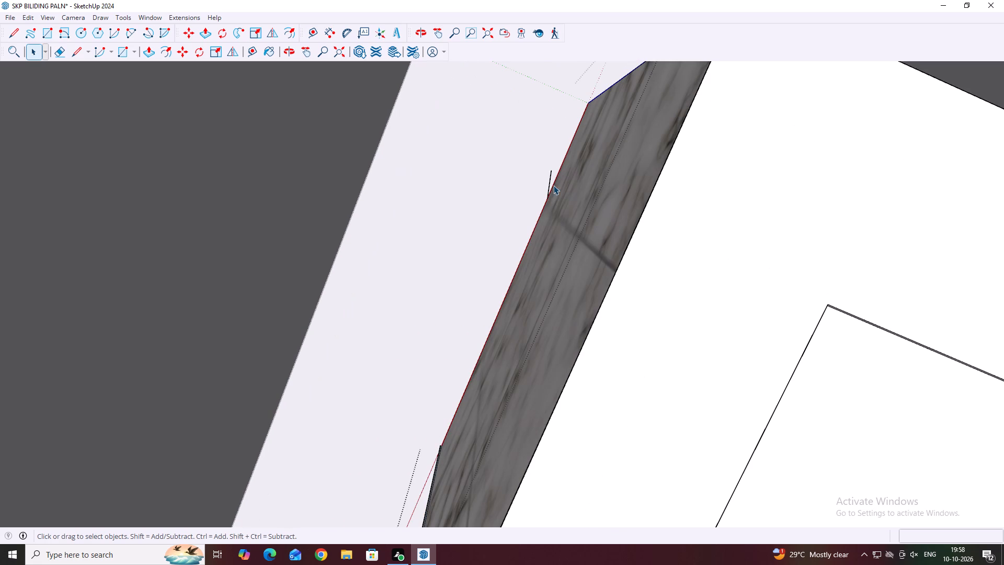
left_click(550, 183)
key("Delete")
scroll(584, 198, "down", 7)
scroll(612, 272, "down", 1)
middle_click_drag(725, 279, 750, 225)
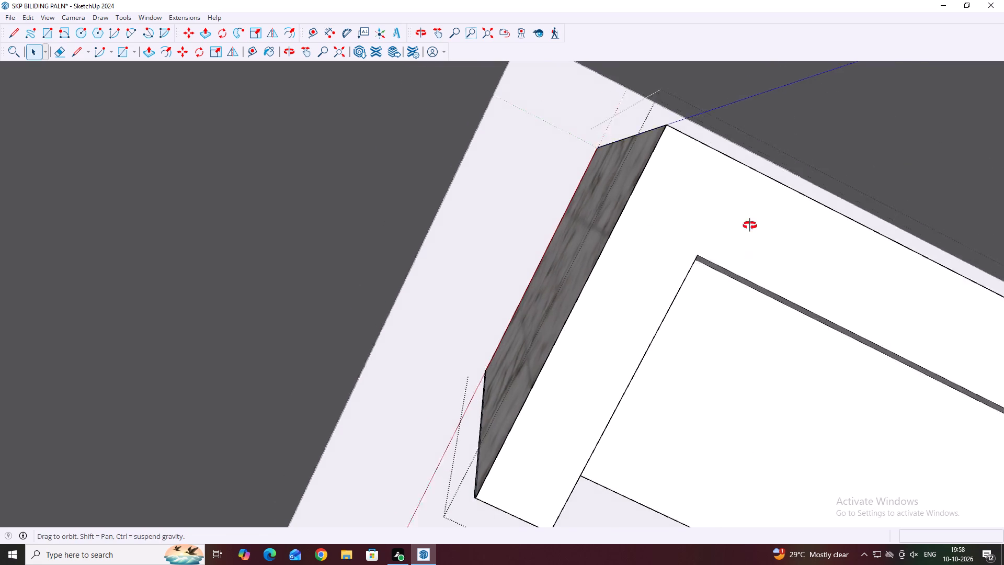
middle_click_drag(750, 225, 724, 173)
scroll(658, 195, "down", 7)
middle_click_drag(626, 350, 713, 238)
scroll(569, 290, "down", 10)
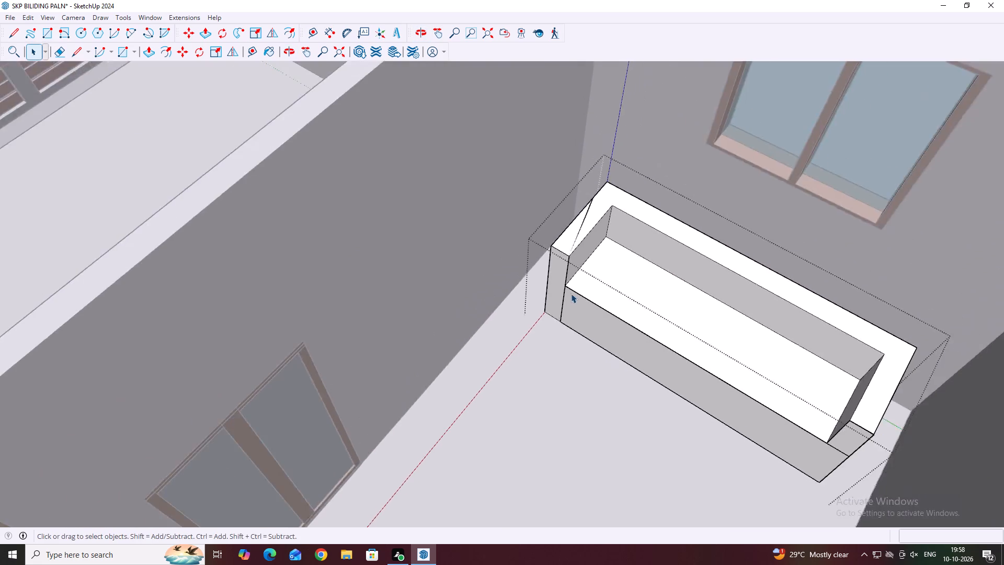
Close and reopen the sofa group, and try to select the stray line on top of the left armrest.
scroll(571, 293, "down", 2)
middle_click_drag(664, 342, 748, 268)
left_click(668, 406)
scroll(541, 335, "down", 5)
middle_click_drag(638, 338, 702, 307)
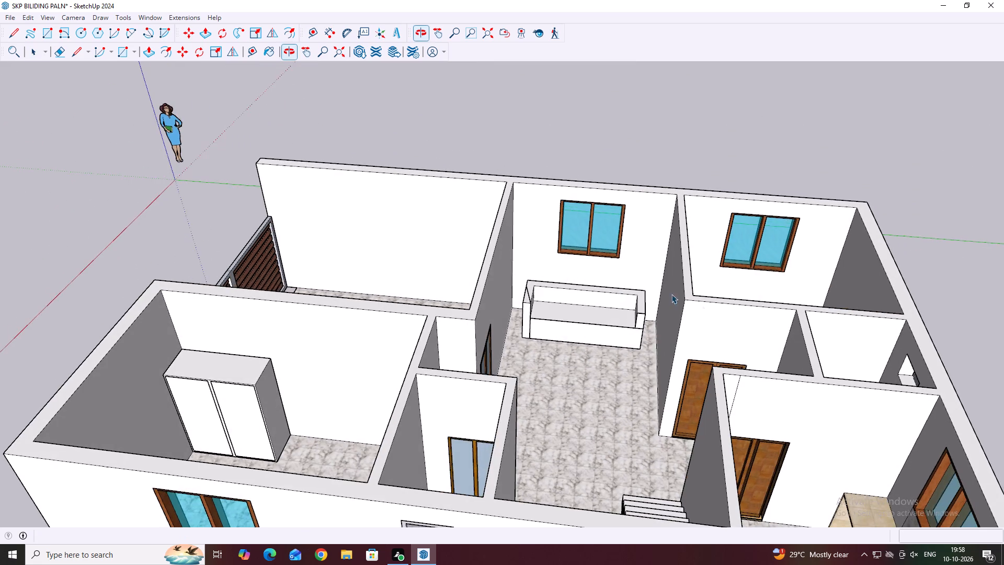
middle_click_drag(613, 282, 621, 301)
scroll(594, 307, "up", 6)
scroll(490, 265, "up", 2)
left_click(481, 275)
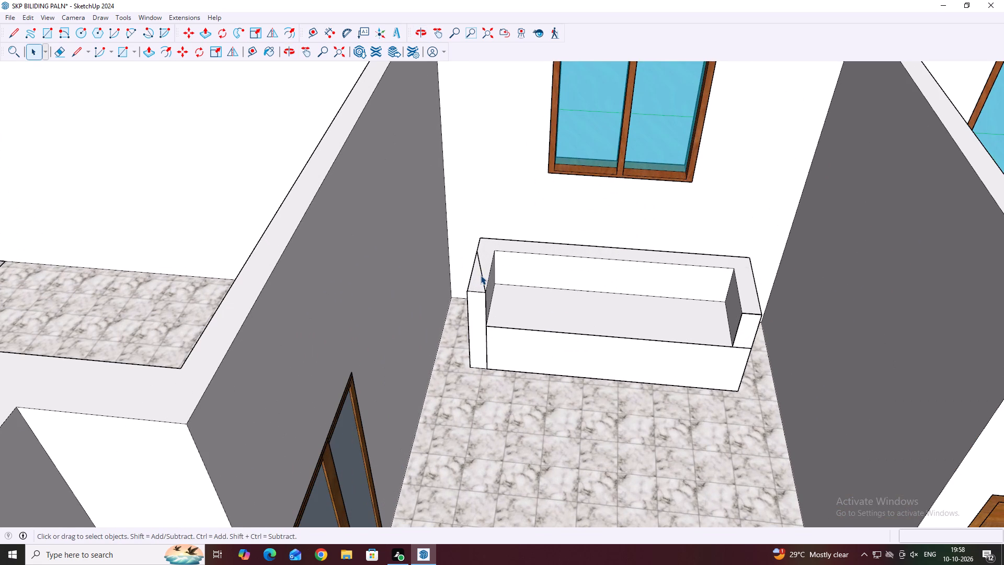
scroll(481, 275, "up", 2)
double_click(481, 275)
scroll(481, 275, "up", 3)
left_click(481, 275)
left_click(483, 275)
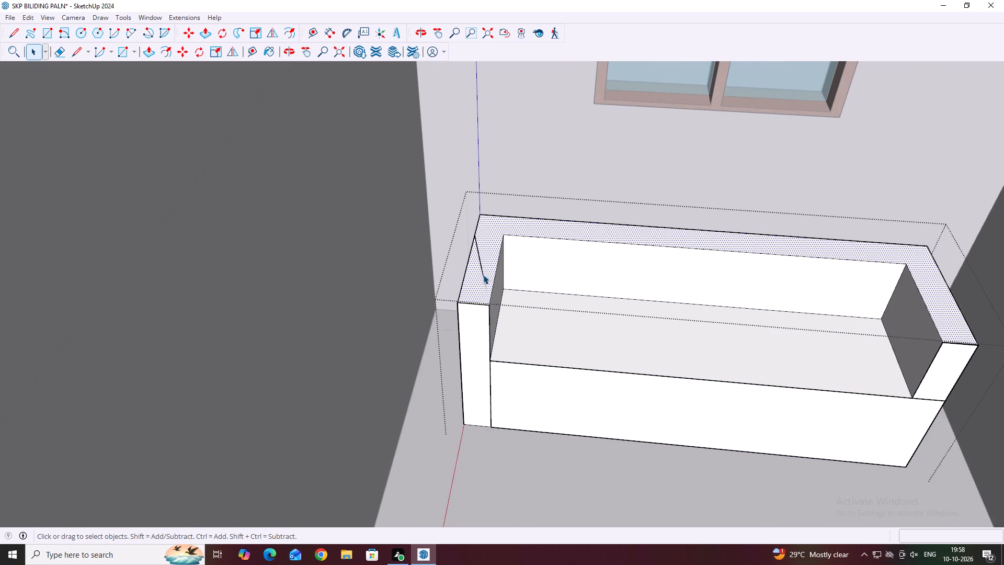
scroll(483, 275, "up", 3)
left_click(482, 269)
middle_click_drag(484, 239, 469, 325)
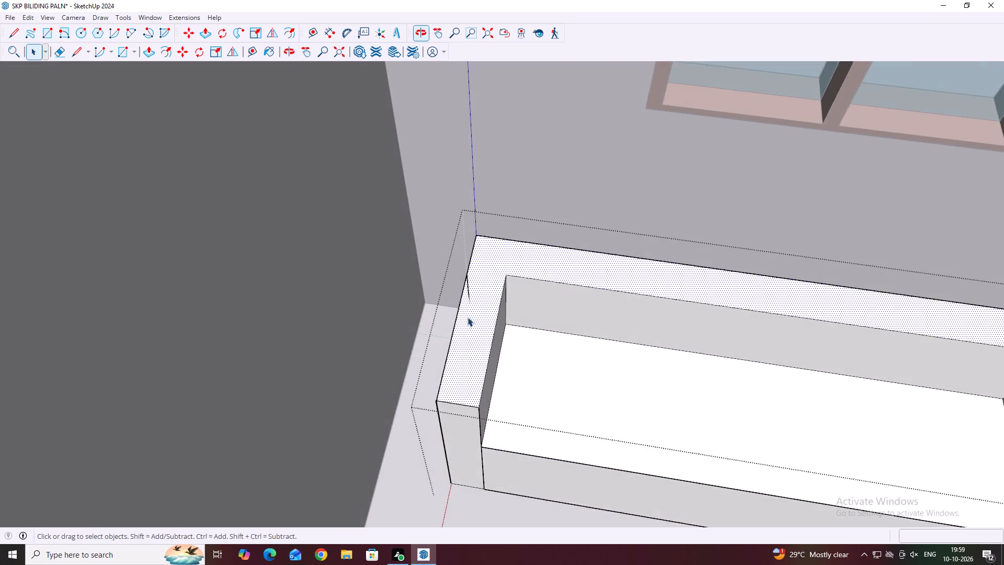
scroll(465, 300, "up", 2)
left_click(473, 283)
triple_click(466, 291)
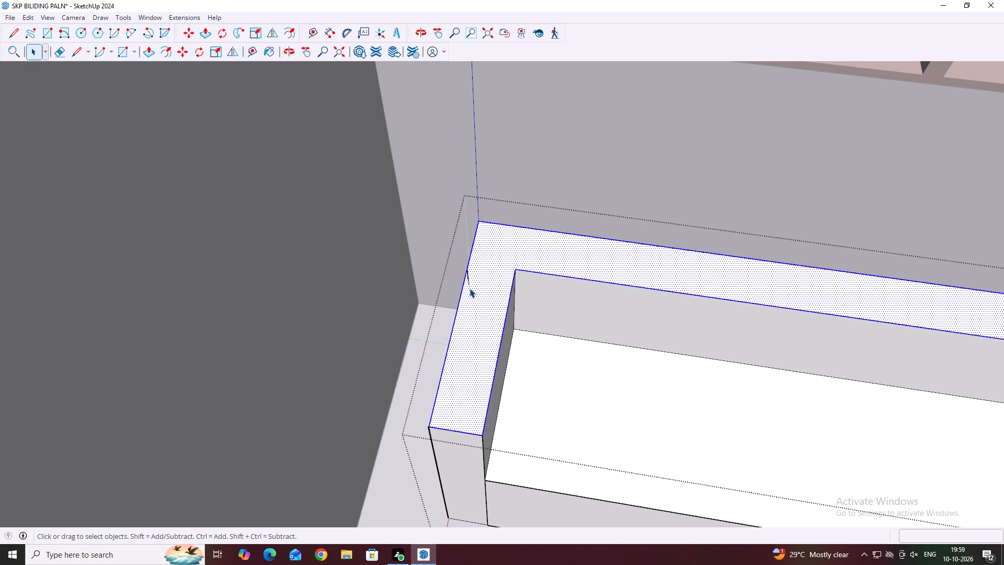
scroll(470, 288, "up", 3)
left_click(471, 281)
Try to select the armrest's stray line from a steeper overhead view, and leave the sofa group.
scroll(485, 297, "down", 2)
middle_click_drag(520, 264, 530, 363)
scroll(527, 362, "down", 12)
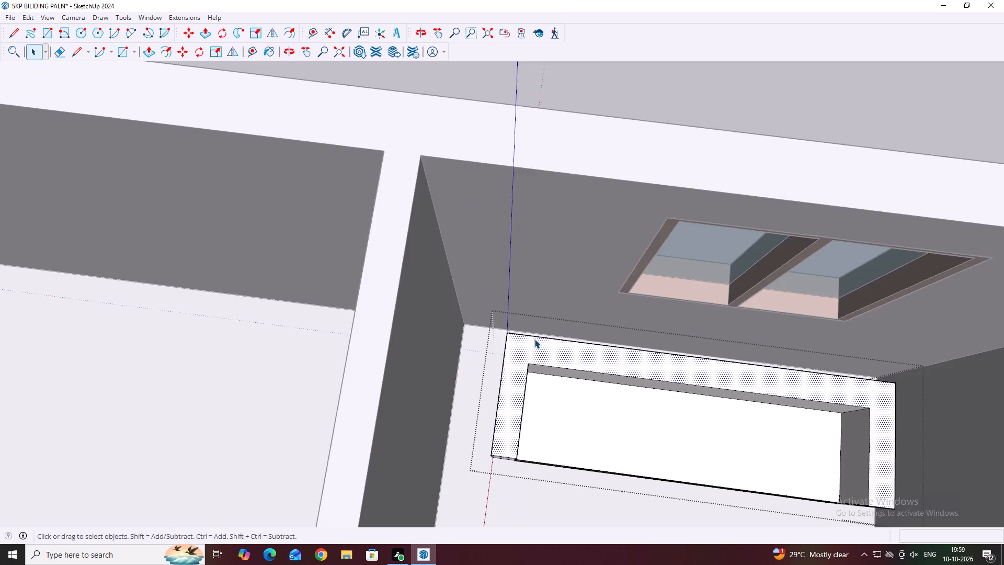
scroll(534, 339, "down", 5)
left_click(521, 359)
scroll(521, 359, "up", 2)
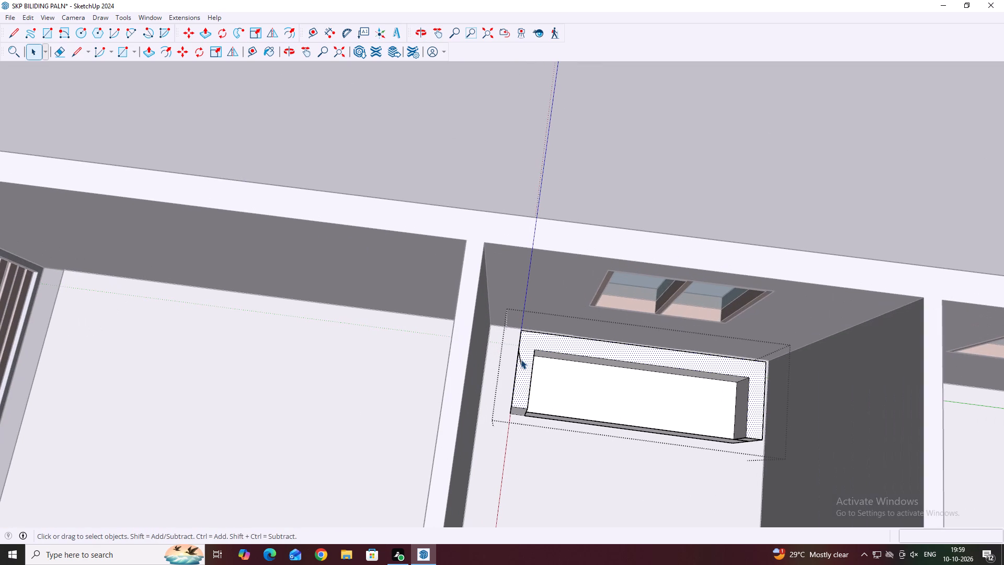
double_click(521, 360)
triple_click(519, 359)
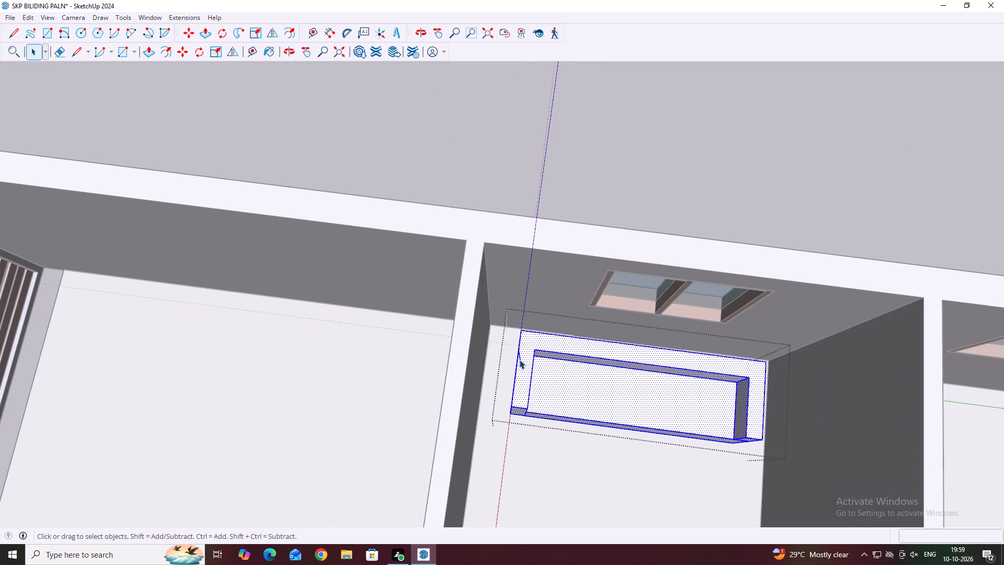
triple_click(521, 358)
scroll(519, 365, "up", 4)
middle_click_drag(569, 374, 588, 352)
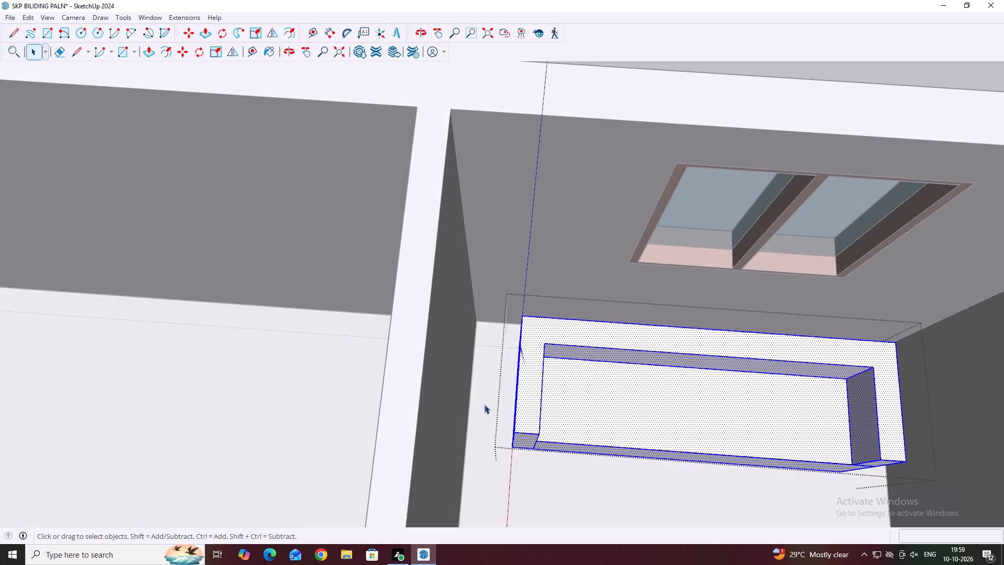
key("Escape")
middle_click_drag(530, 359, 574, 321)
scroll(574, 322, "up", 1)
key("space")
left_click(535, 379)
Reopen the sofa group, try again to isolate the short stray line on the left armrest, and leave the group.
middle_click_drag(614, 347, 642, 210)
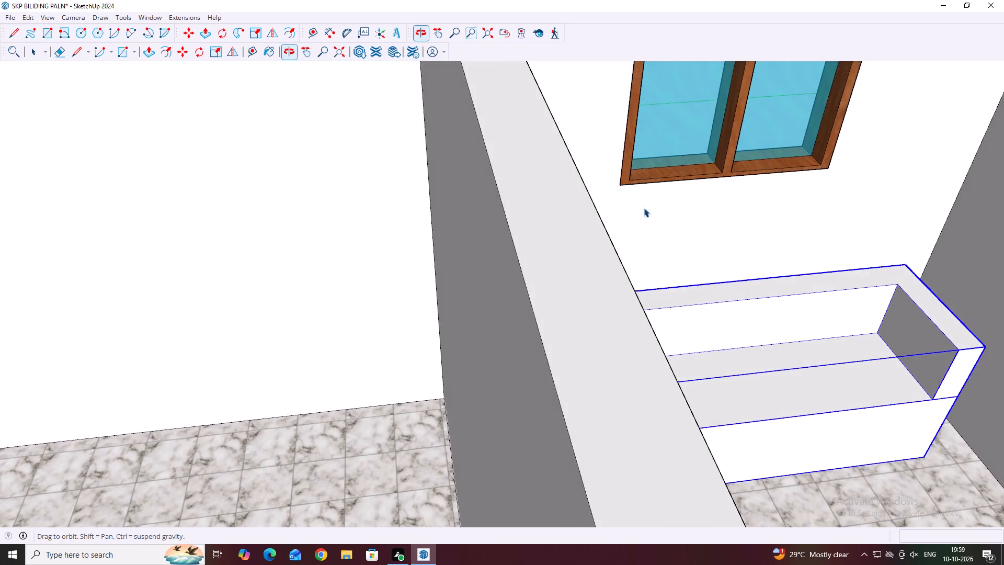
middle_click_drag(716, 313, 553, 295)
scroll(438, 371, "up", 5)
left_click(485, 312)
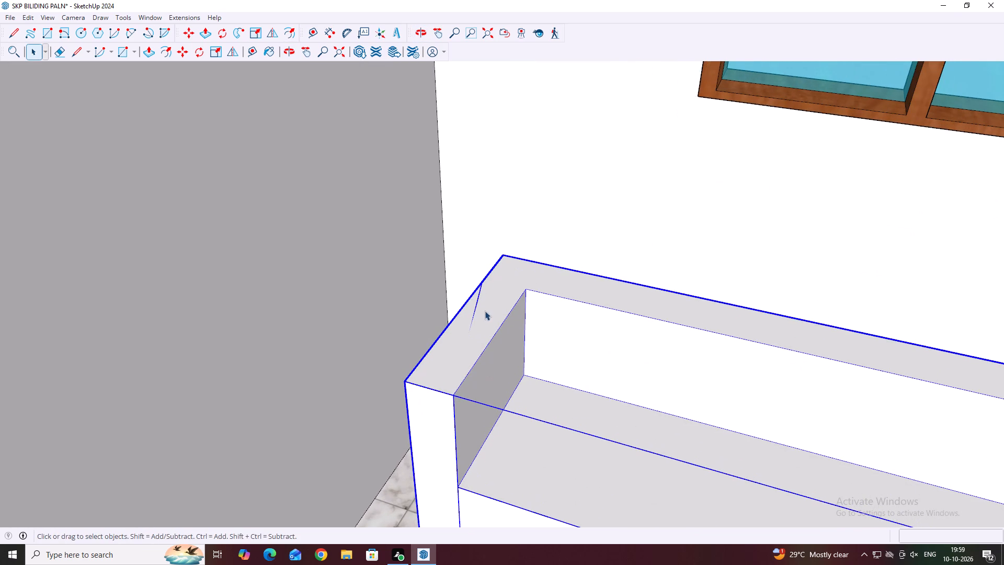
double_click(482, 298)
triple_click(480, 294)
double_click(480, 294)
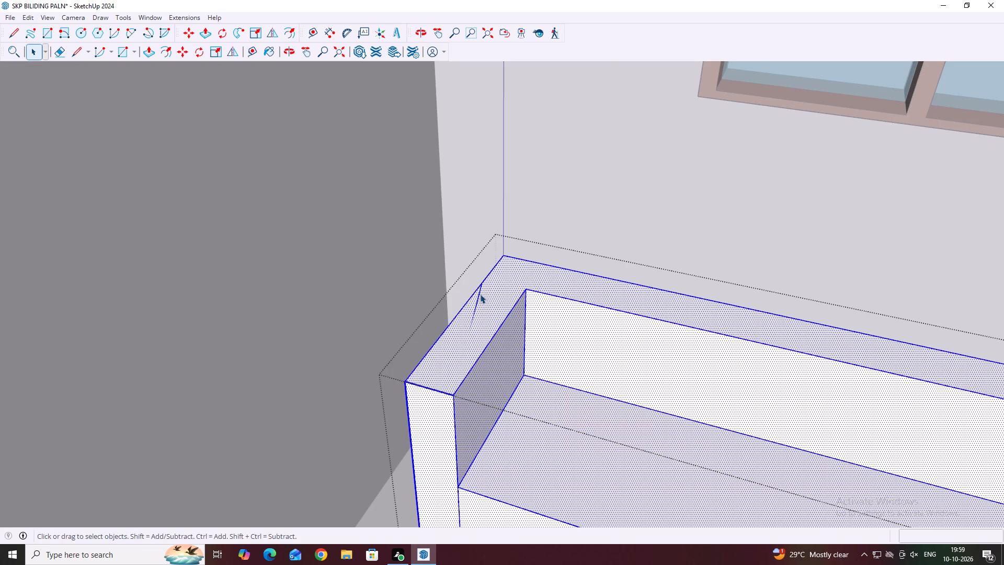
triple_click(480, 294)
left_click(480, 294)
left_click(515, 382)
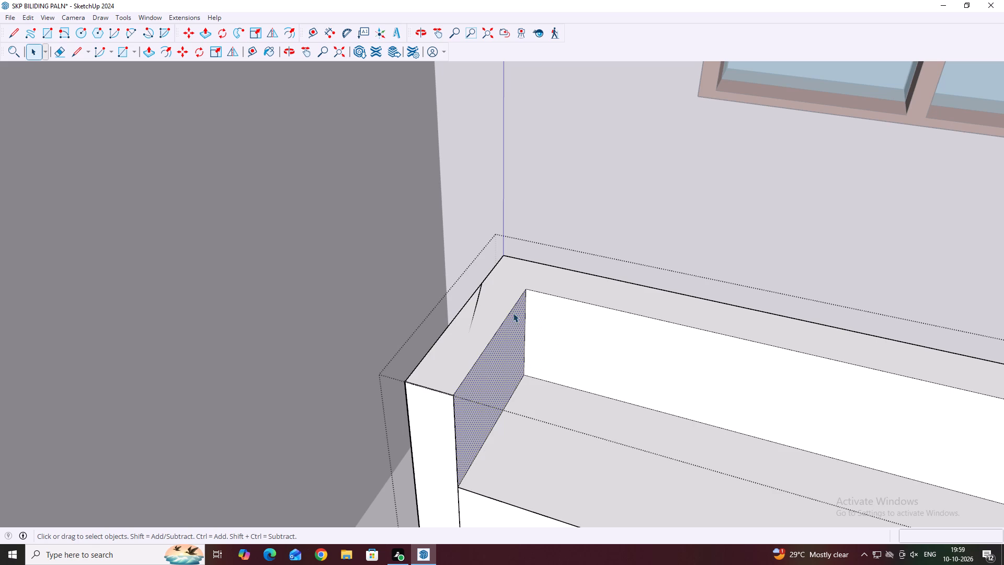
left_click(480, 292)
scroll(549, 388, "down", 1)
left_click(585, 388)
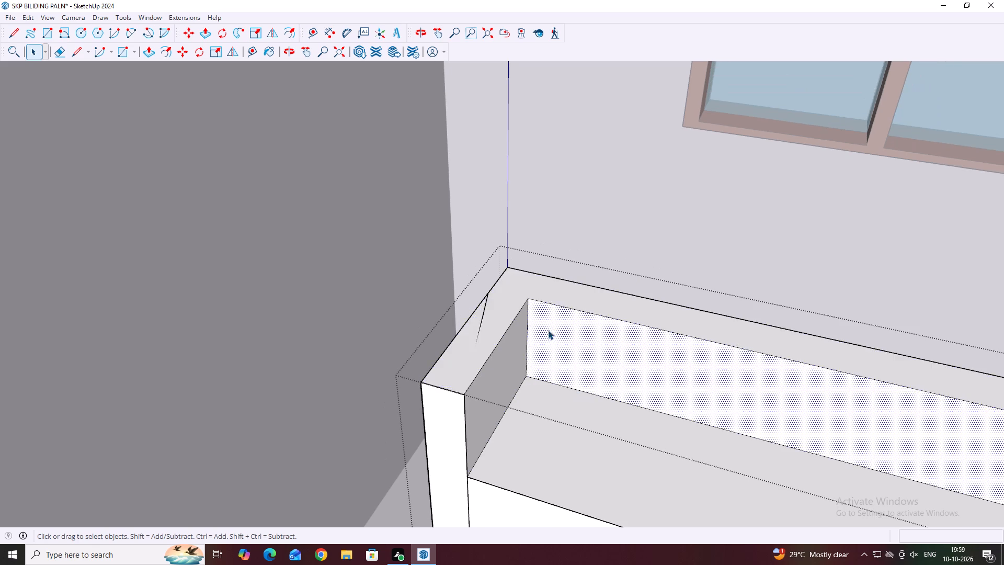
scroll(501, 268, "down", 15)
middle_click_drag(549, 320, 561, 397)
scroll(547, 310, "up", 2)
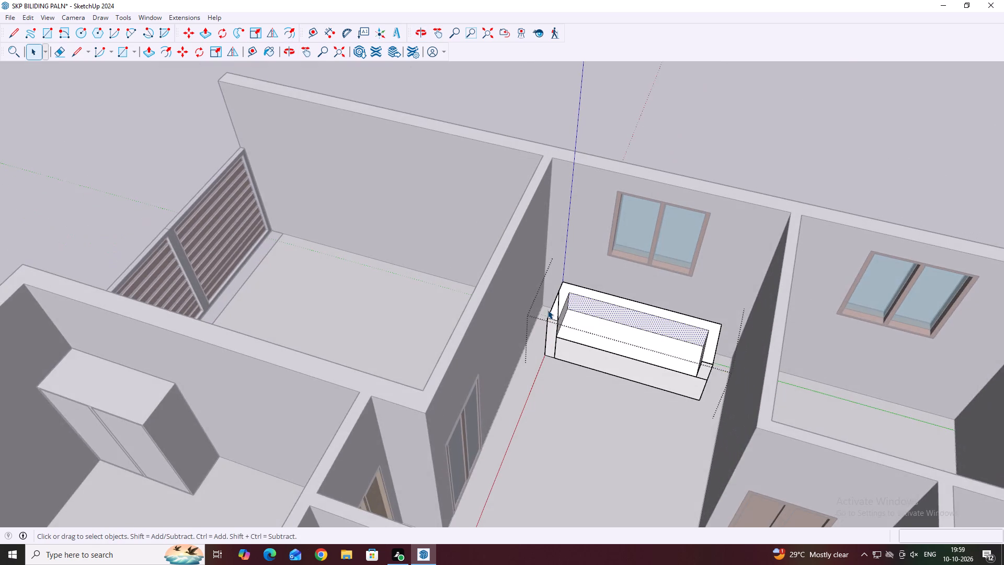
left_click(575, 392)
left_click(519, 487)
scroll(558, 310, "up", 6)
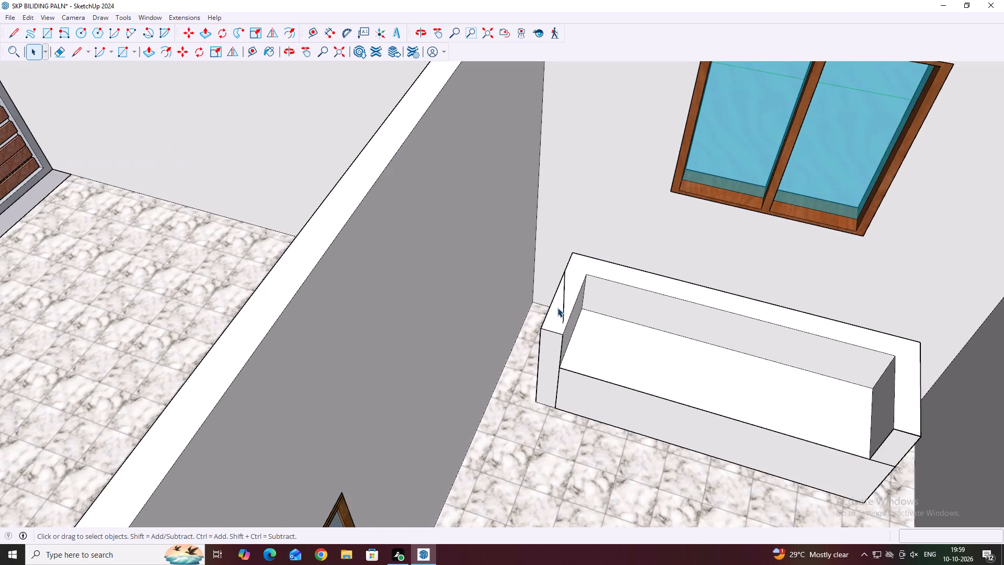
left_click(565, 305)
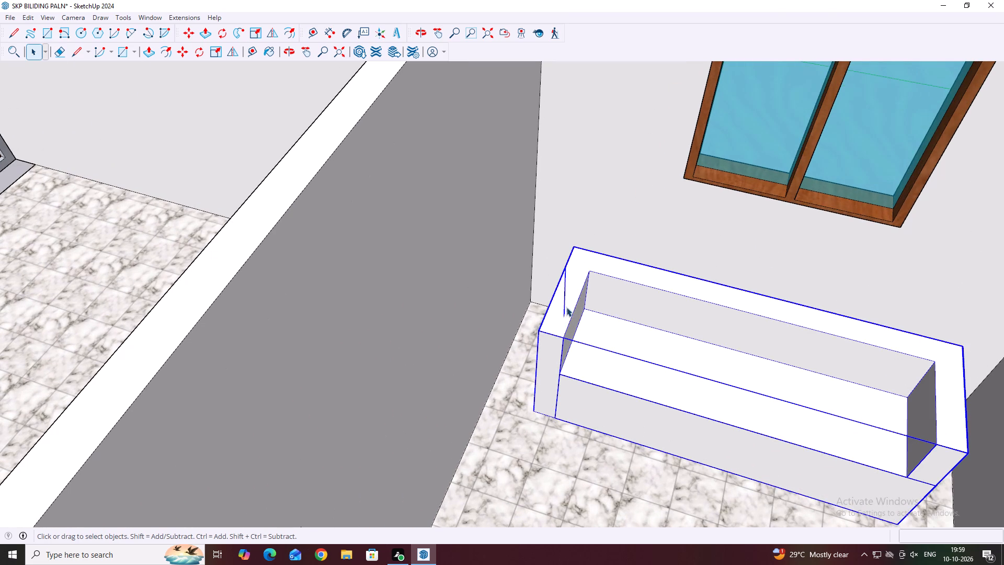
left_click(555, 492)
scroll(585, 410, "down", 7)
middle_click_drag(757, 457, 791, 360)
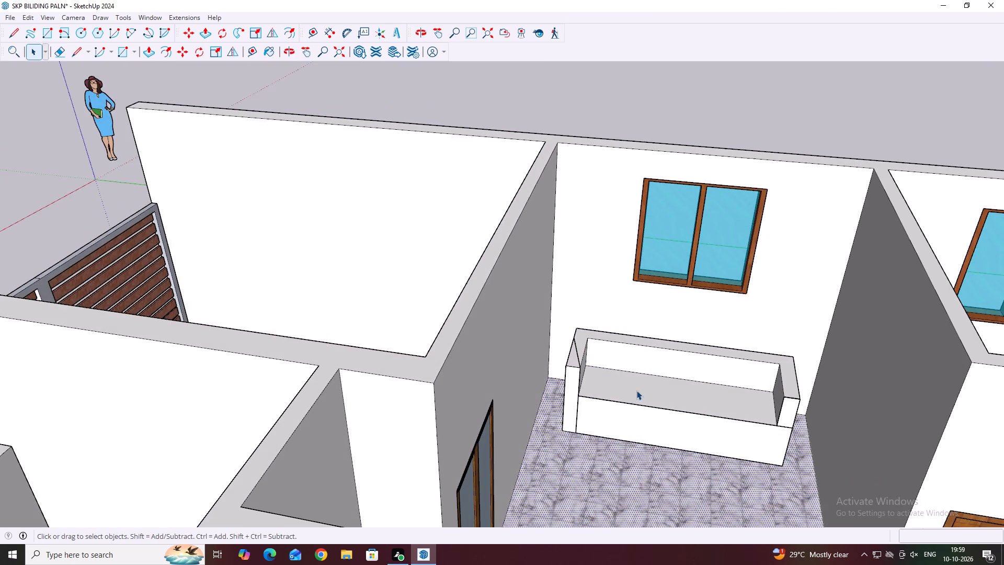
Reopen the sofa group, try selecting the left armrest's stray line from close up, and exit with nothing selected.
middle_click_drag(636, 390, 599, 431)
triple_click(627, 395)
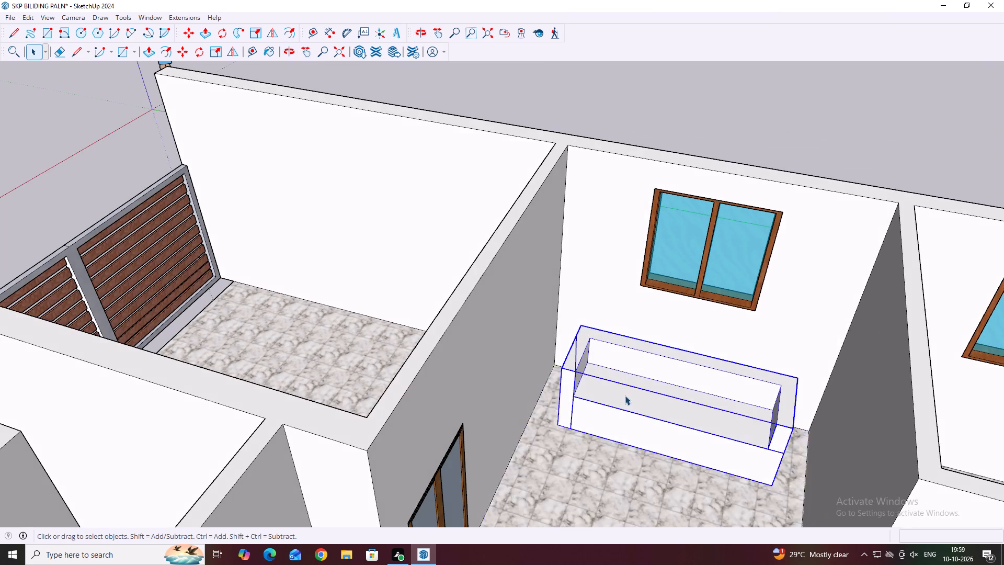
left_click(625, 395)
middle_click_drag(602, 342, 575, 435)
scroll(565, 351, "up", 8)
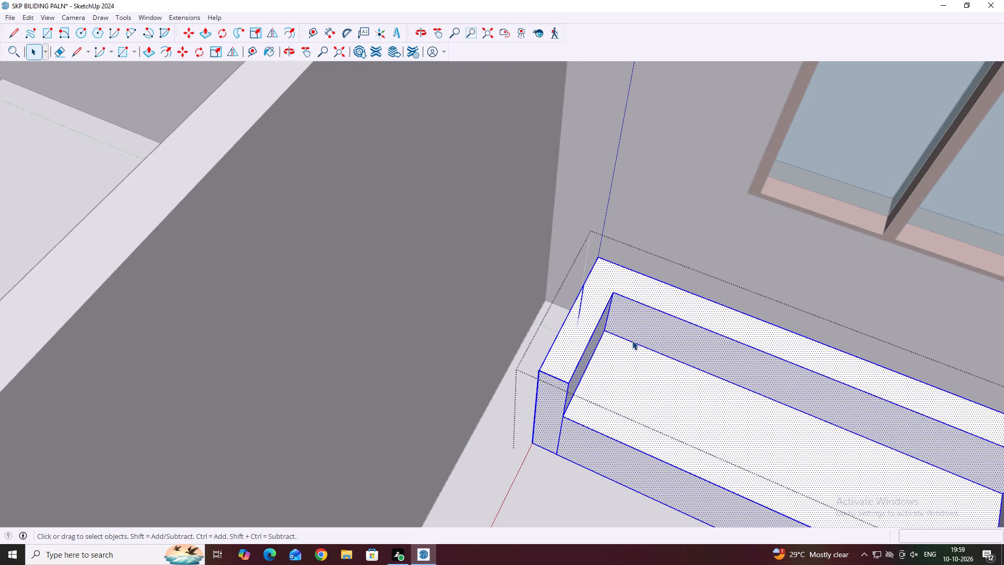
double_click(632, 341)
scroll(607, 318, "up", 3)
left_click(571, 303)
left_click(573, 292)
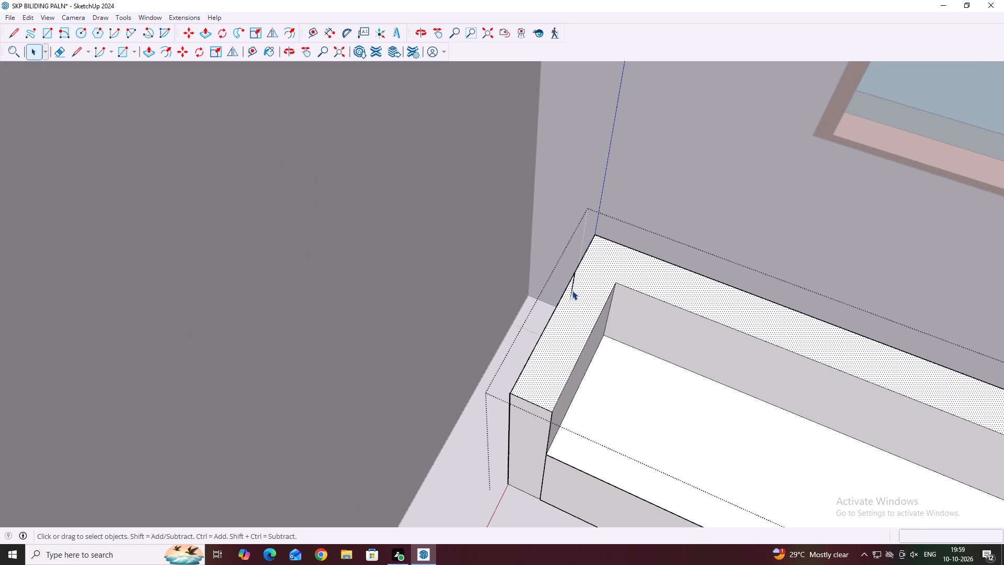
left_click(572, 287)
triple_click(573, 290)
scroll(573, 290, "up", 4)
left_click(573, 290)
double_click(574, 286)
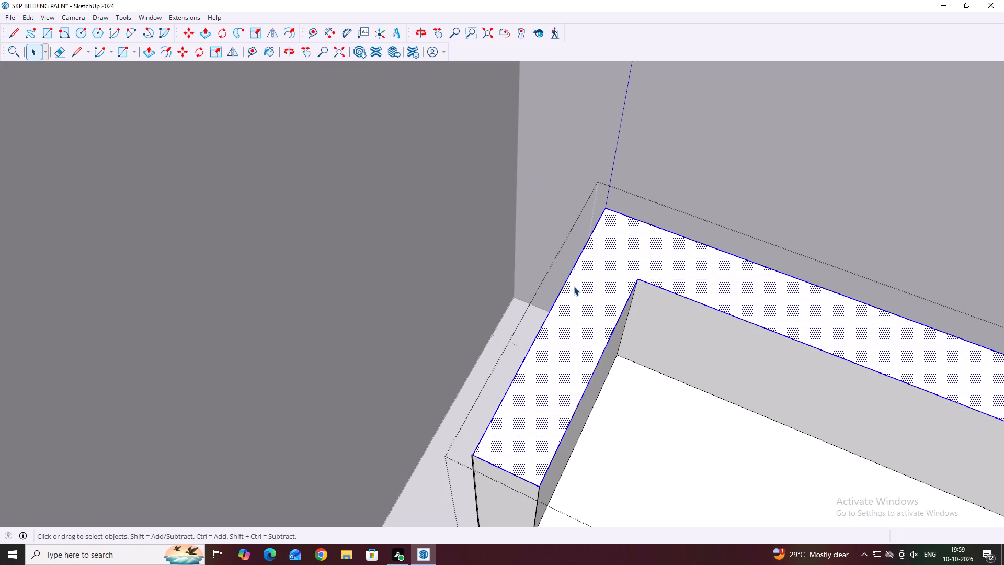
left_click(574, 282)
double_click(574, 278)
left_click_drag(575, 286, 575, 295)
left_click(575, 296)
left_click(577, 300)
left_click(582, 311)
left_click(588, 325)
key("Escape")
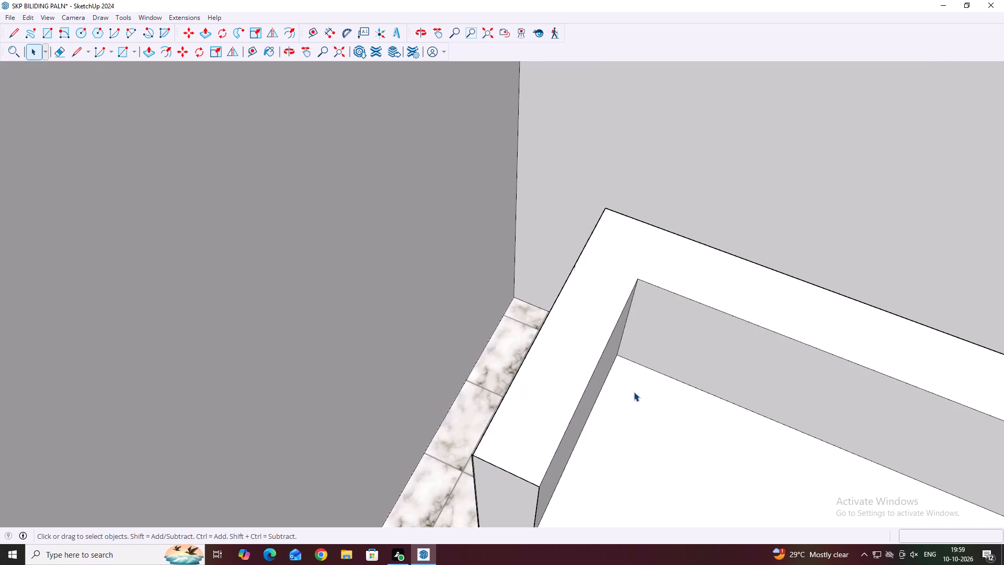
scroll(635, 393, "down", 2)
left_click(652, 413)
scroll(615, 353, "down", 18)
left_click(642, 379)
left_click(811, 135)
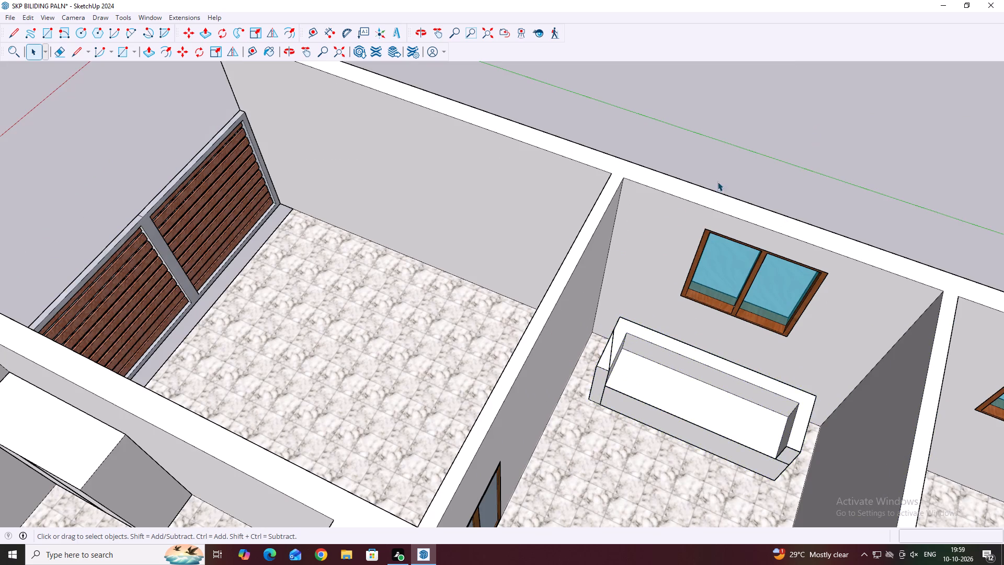
Copy the sofa group across the floor away from the window wall, placing the copy in front of the original.
scroll(637, 275, "down", 5)
middle_click_drag(684, 340, 956, 326)
middle_click_drag(772, 262, 691, 270)
scroll(683, 267, "up", 3)
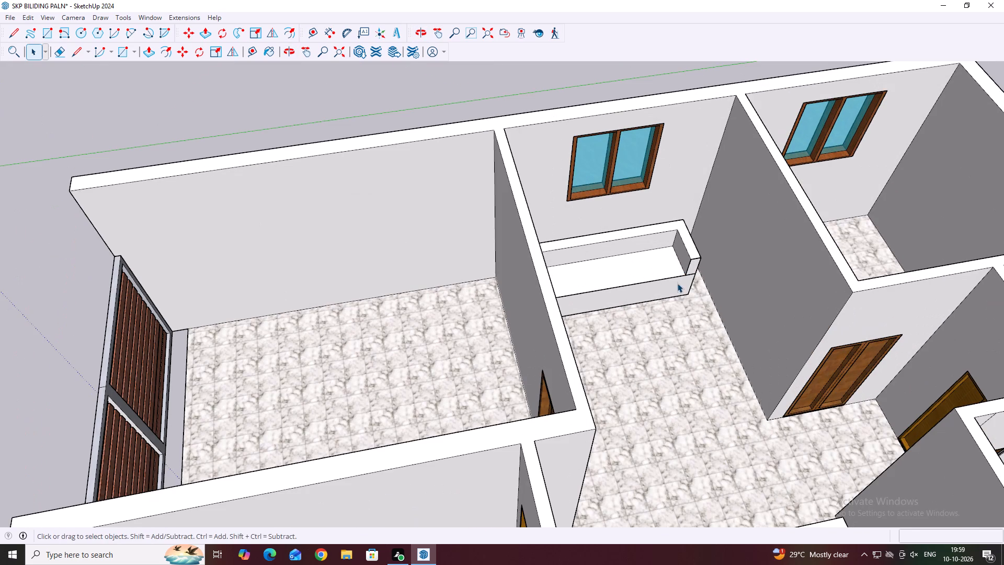
middle_click_drag(604, 299, 590, 301)
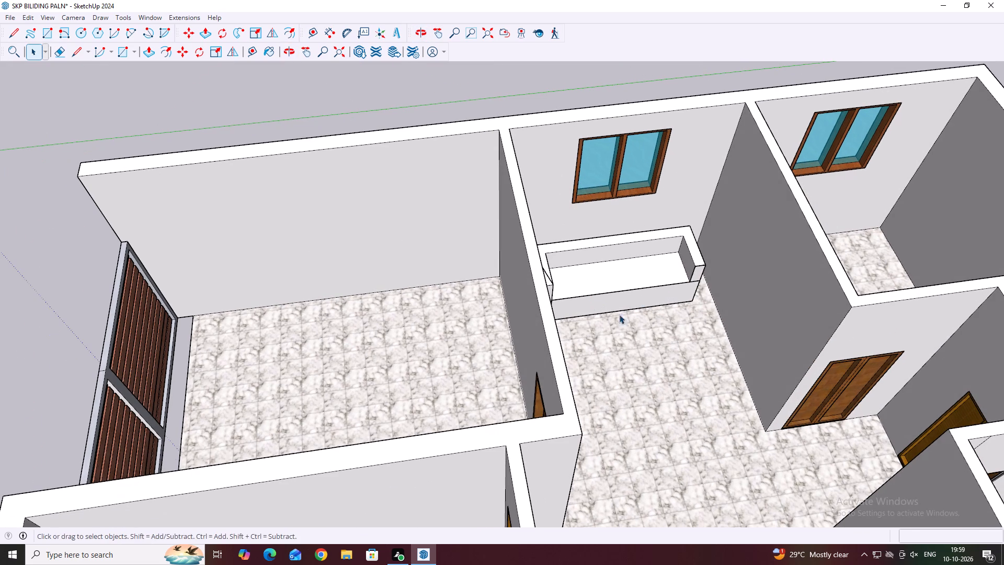
left_click(666, 268)
middle_click_drag(697, 291, 604, 282)
middle_click_drag(644, 310, 597, 300)
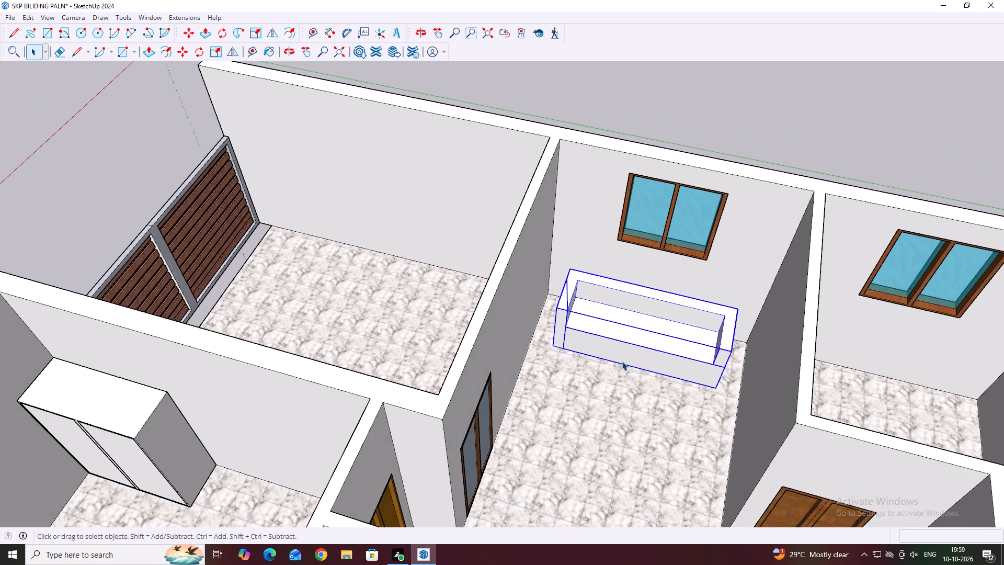
key("c")
key("m")
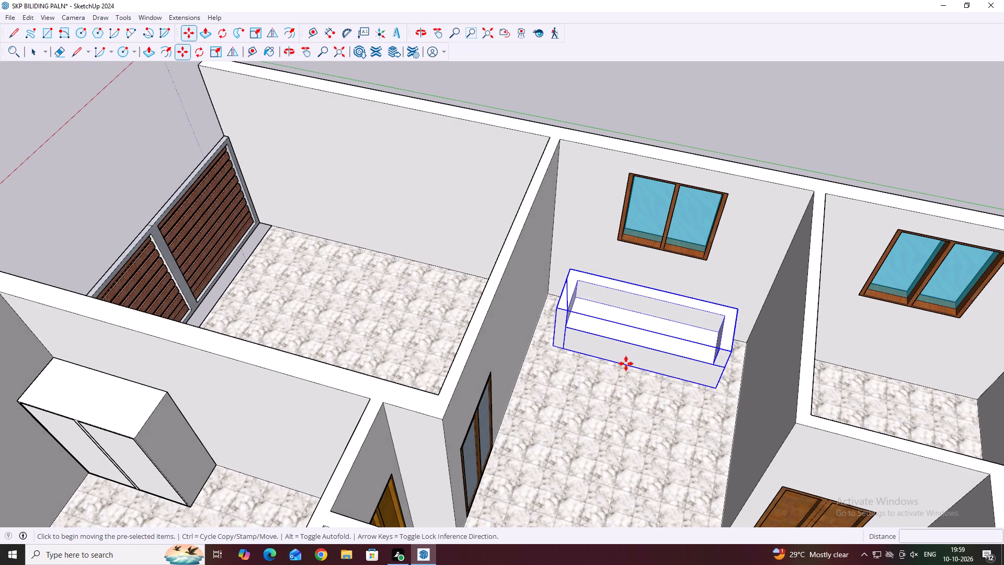
left_click(626, 360)
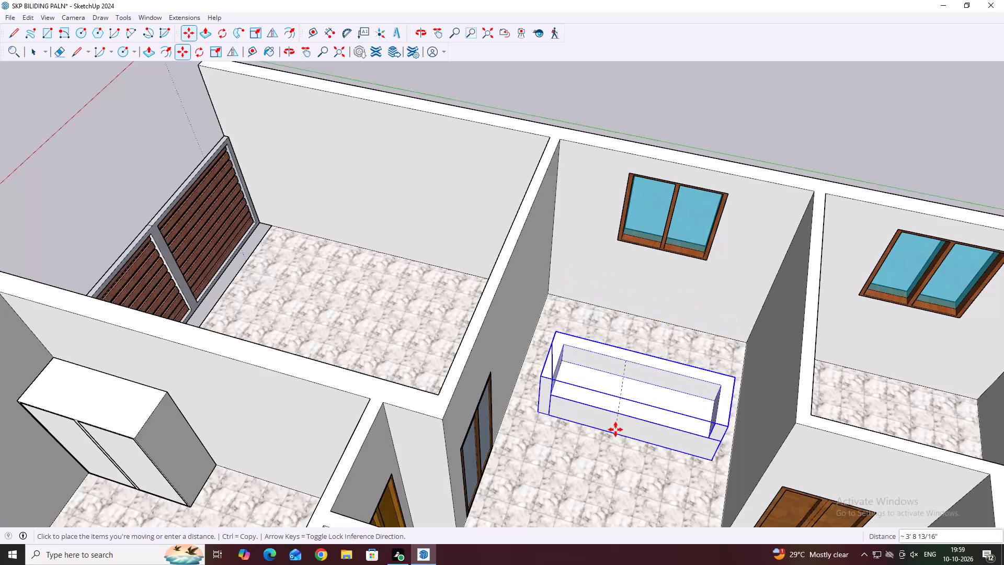
left_click(596, 470)
Rotate the copied sofa 90 degrees about its back edge's midpoint, so it stands perpendicular to the window-wall sofa.
scroll(659, 408, "down", 6)
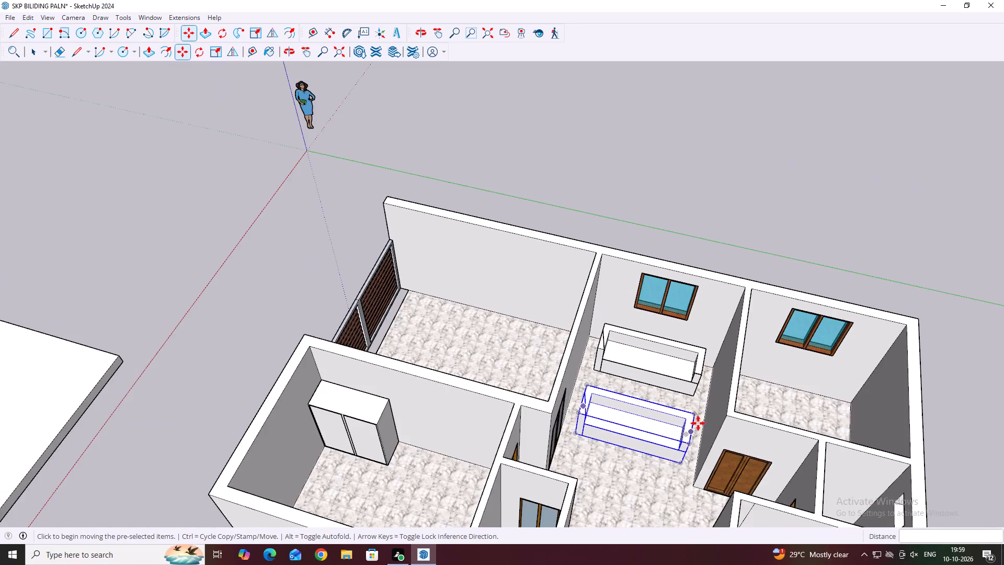
middle_click_drag(698, 426, 642, 328)
middle_click_drag(613, 388, 548, 427)
scroll(582, 468, "up", 5)
middle_click_drag(714, 467, 716, 465)
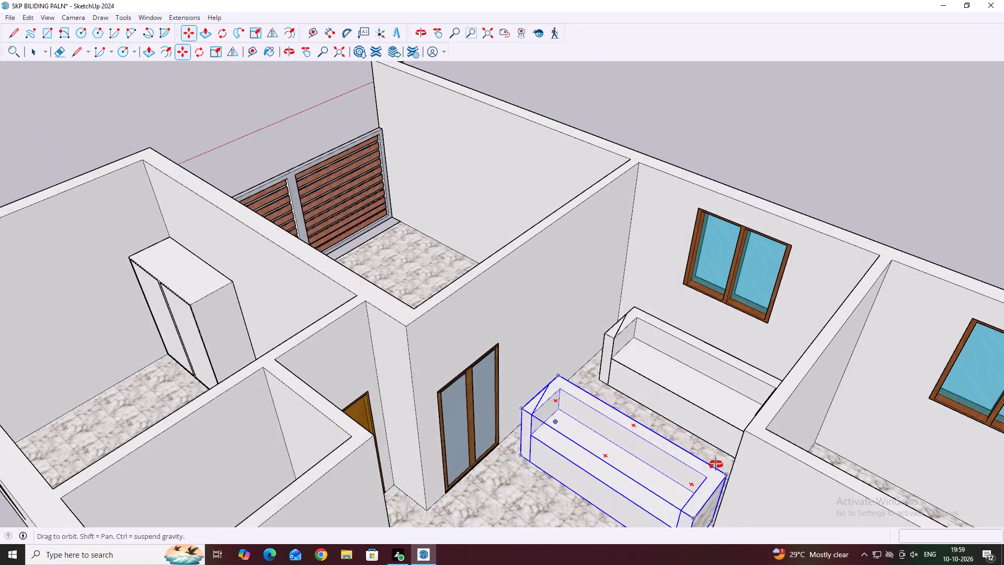
middle_click_drag(716, 465, 711, 444)
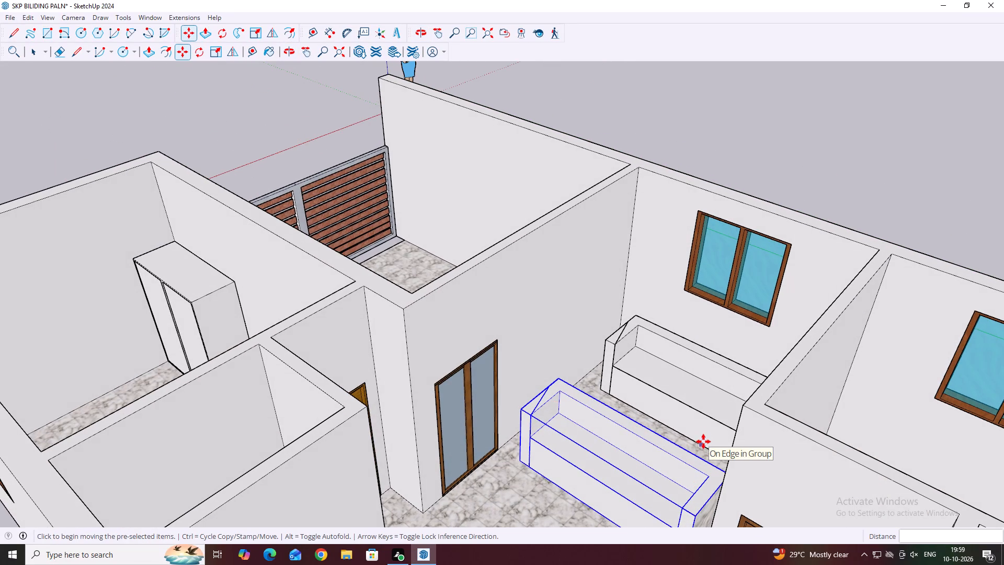
key("q")
scroll(672, 447, "up", 1)
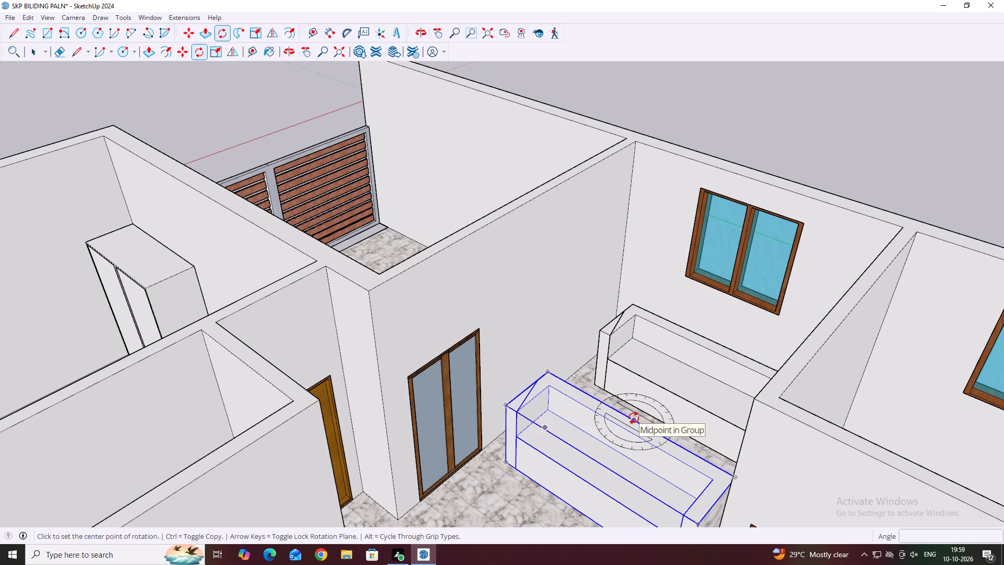
left_click(634, 419)
left_click(728, 476)
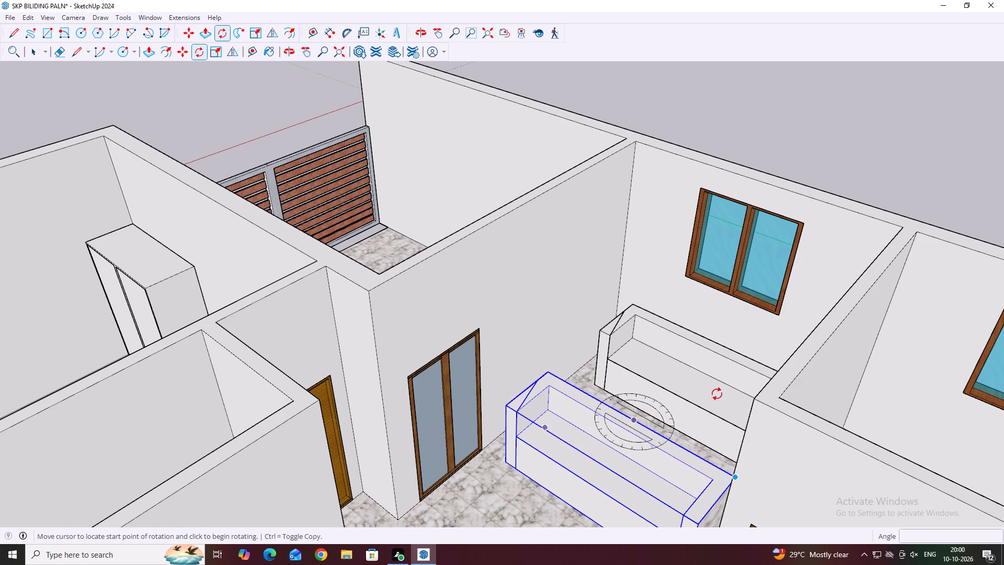
scroll(712, 351, "up", 2)
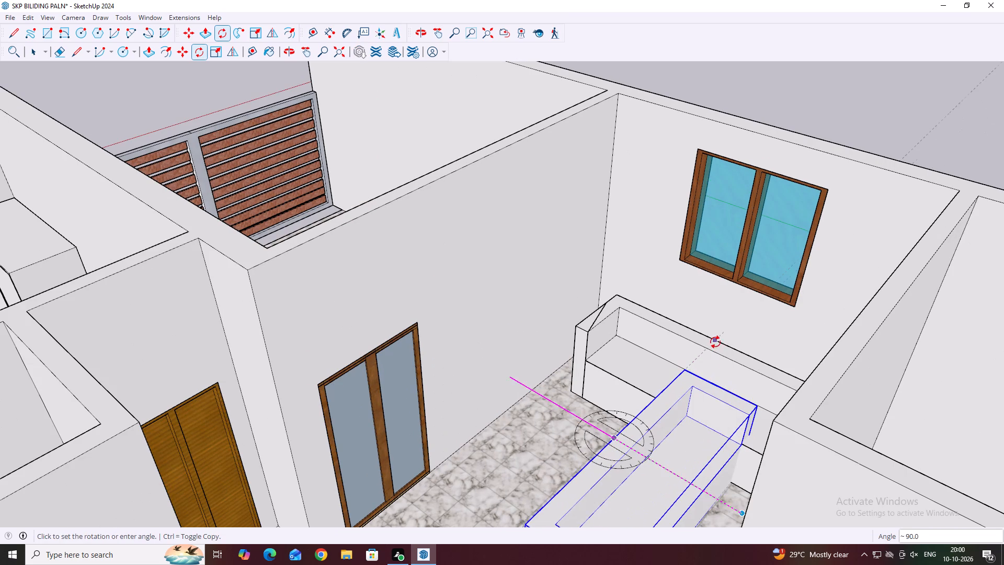
left_click(706, 347)
scroll(673, 376, "down", 5)
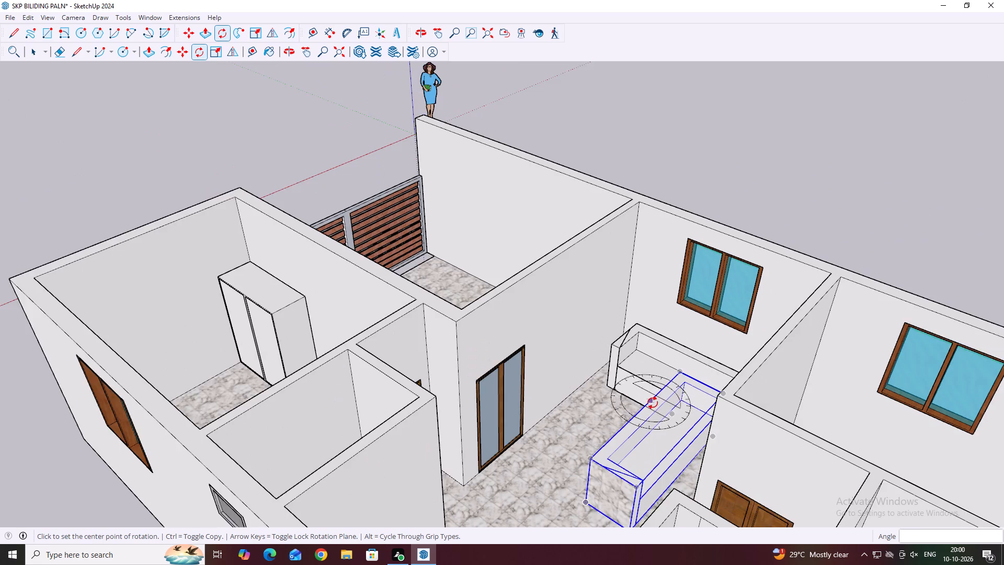
scroll(653, 403, "up", 2)
key("Escape")
key("space")
Move the rotated sofa across the room toward the wall with the glass double door, beside the end of the window-wall sofa.
left_click(635, 415)
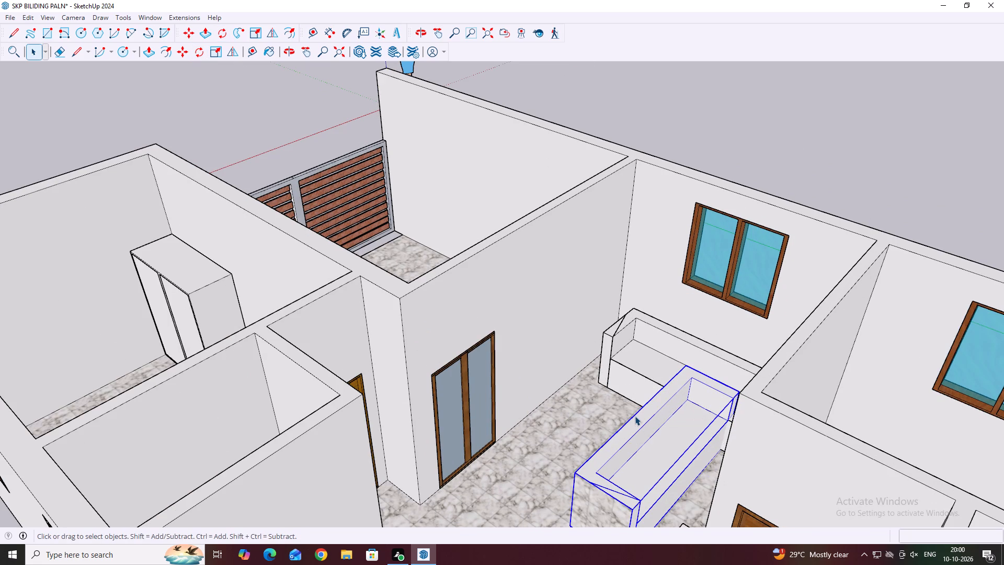
key("m")
left_click(633, 417)
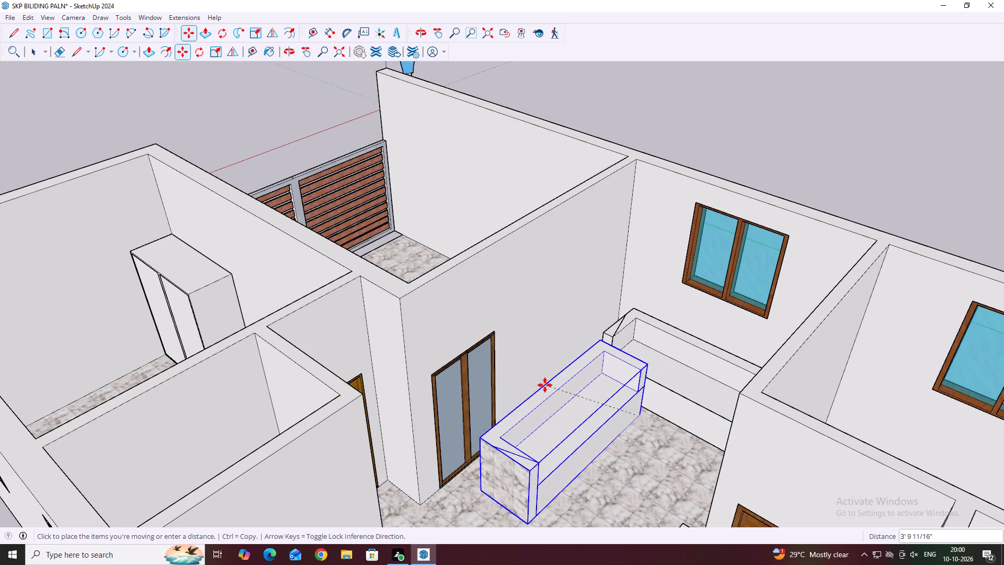
scroll(545, 385, "up", 2)
left_click(545, 384)
middle_click_drag(692, 396, 727, 365)
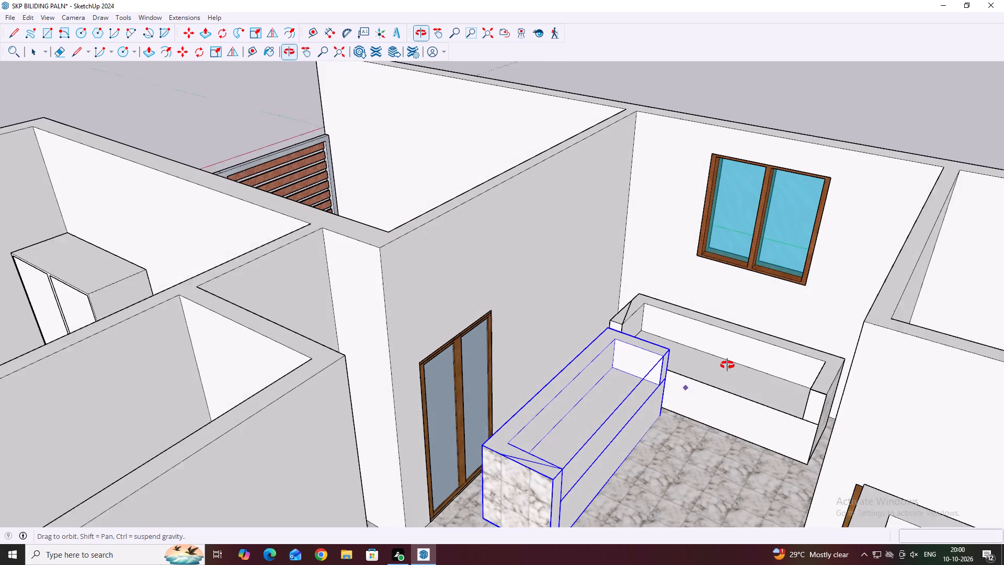
middle_click_drag(727, 365, 729, 361)
key("Escape")
left_click(599, 443)
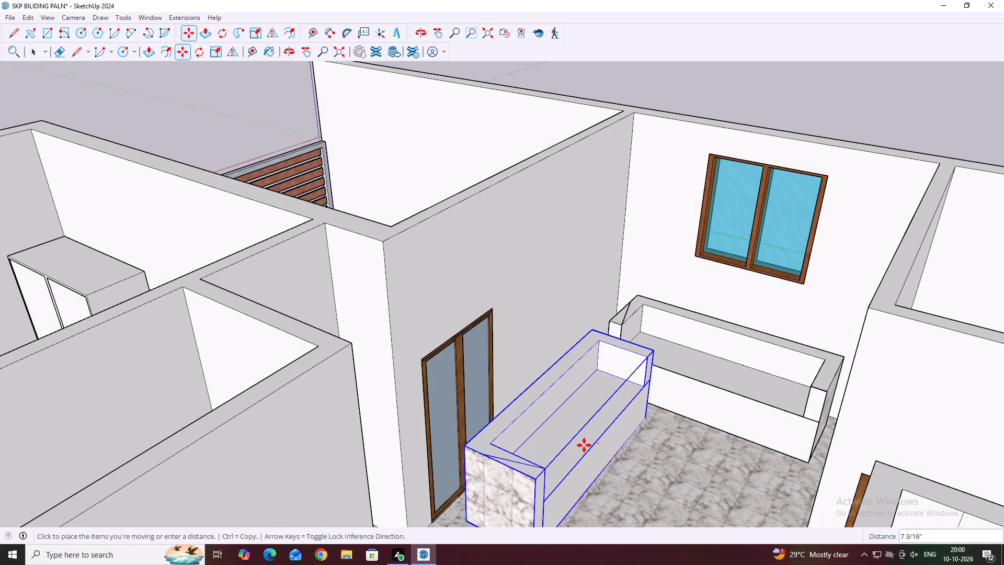
middle_click_drag(619, 431, 513, 447)
left_click(554, 437)
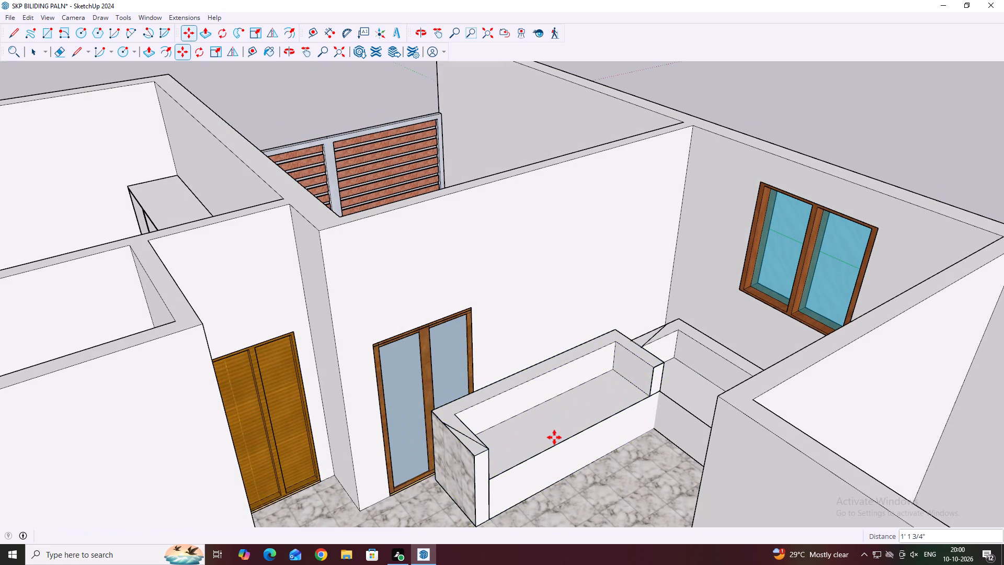
Shift the window-wall sofa about 1/2" so its front corner meets the end of the rotated sofa.
middle_click_drag(720, 401, 614, 402)
middle_click_drag(665, 354, 611, 433)
scroll(647, 435, "up", 5)
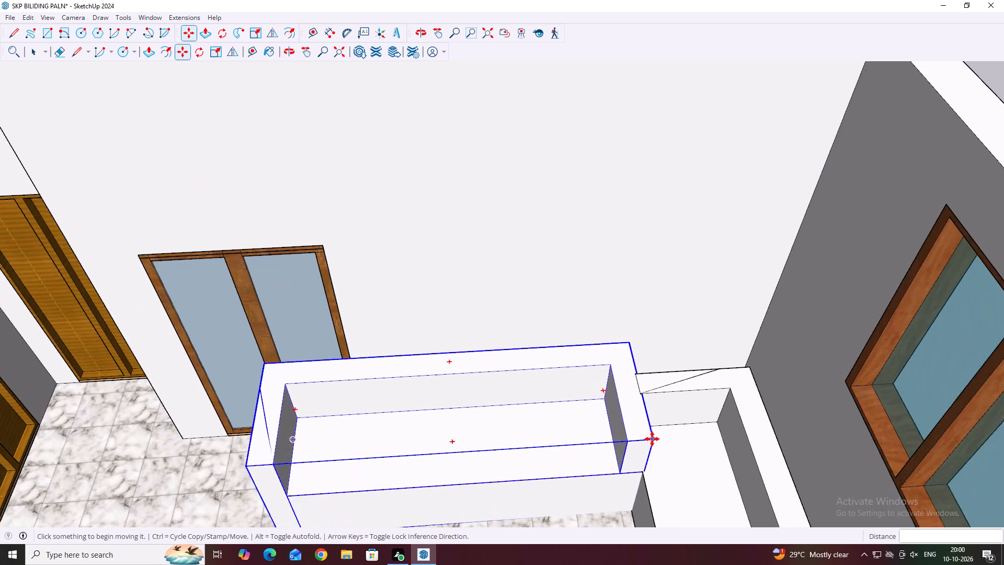
middle_click_drag(655, 432, 590, 438)
scroll(606, 438, "up", 8)
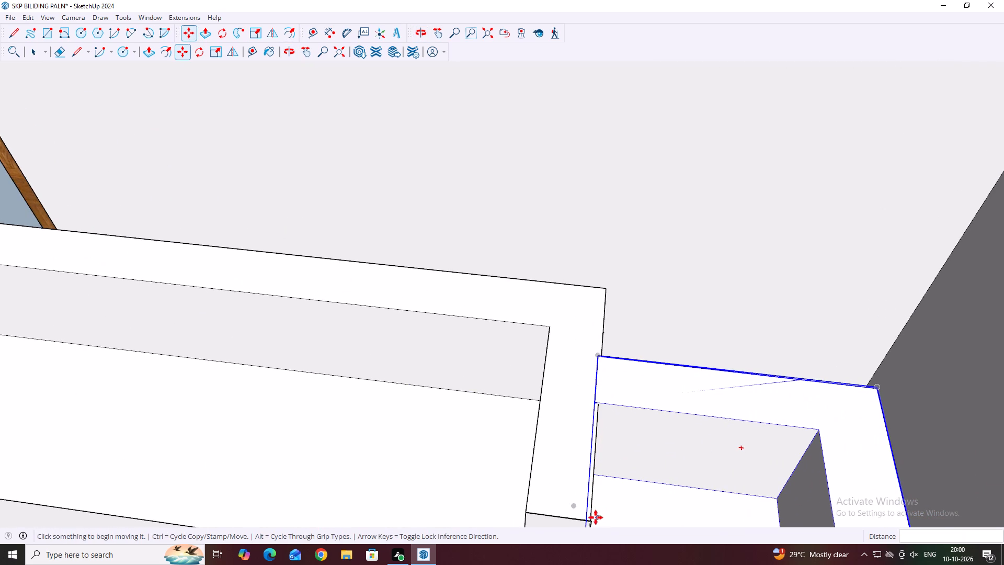
left_click(591, 522)
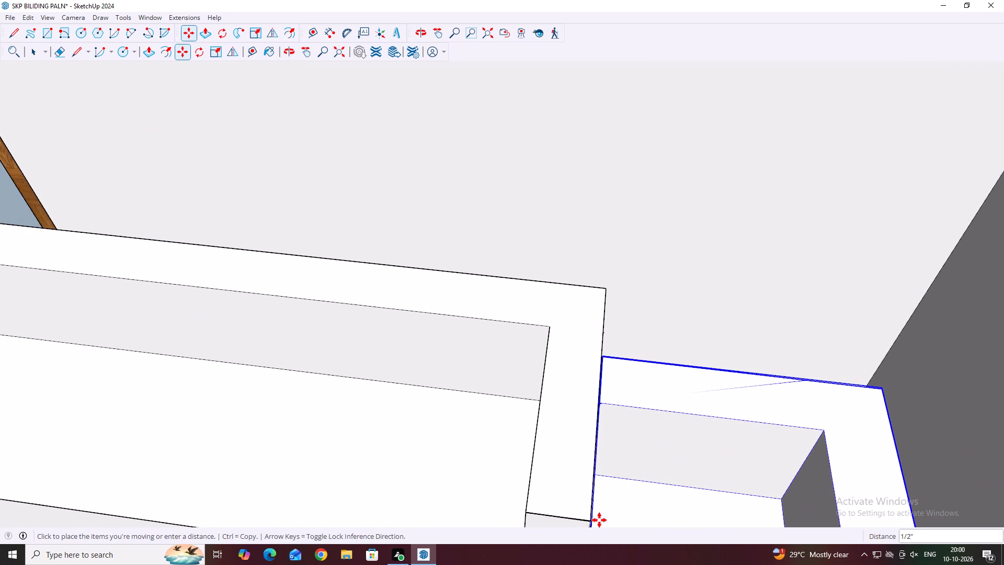
left_click(599, 520)
scroll(647, 410, "down", 7)
key("Escape")
scroll(663, 370, "down", 8)
key("space")
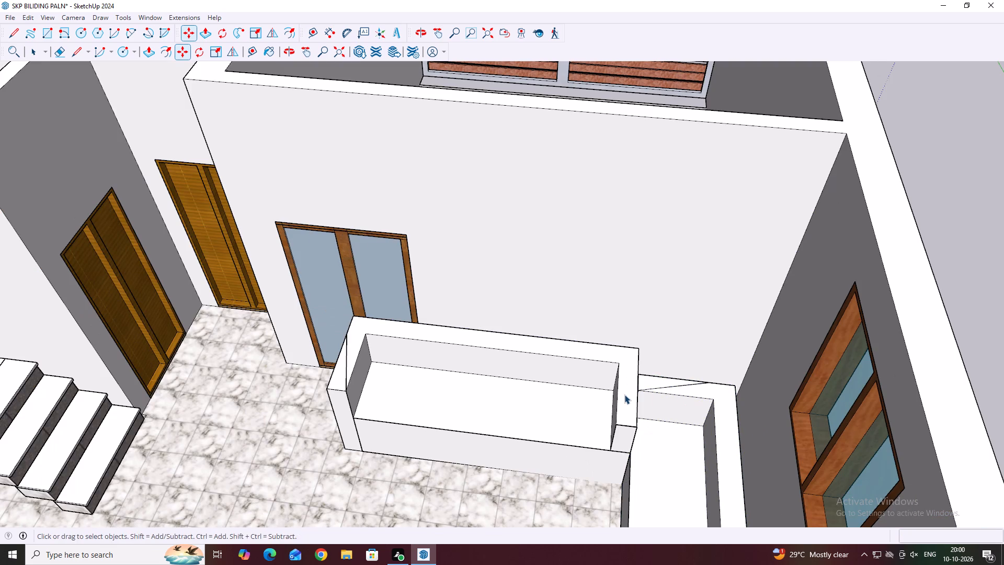
Scale the rotated sofa down uniformly from its far back corner to a little over half size.
left_click(625, 394)
middle_click_drag(577, 394, 646, 402)
key("s")
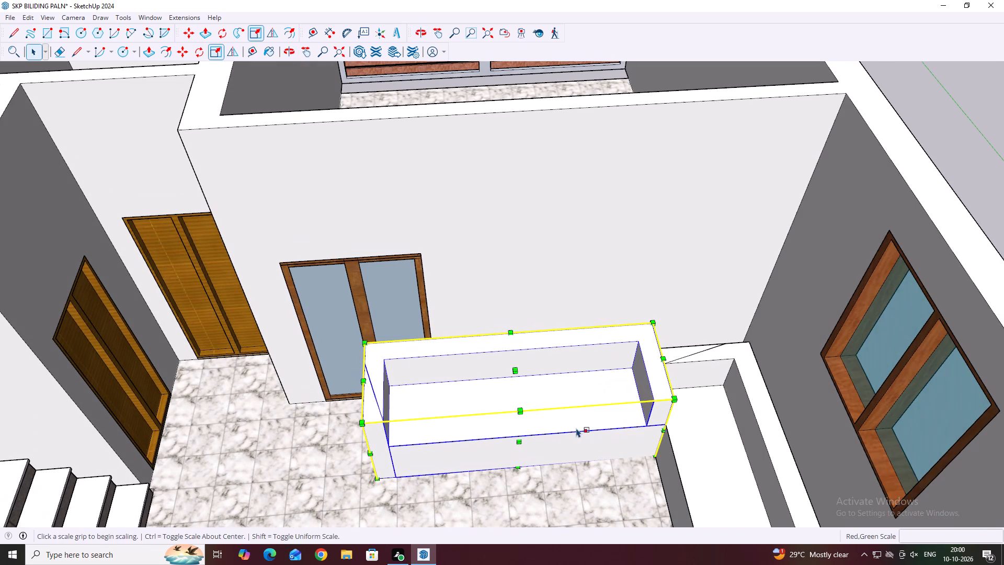
left_click(364, 338)
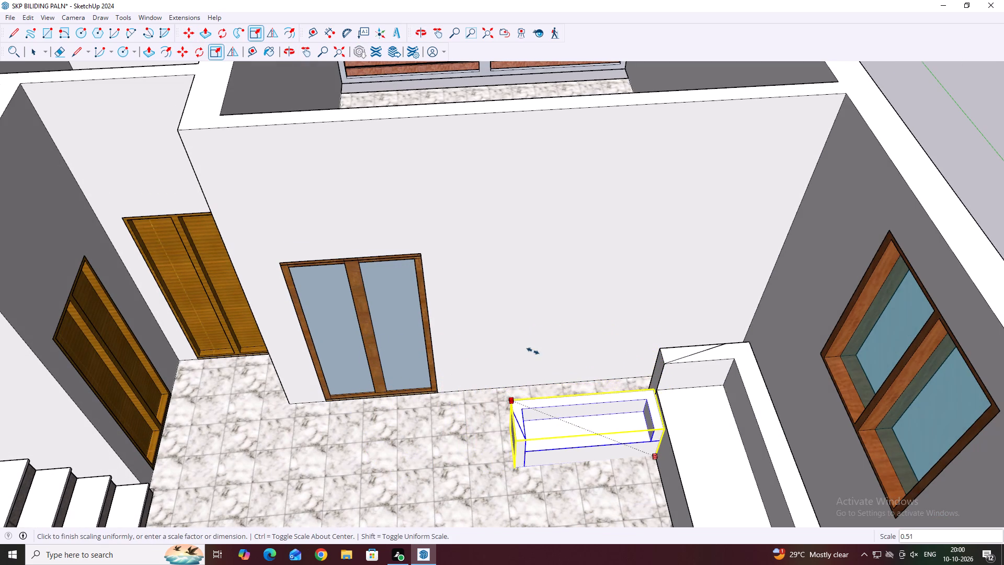
left_click(497, 351)
Scale the small sofa's depth by about 1.17 and its height by about 1.24, keeping its length.
scroll(531, 383, "up", 3)
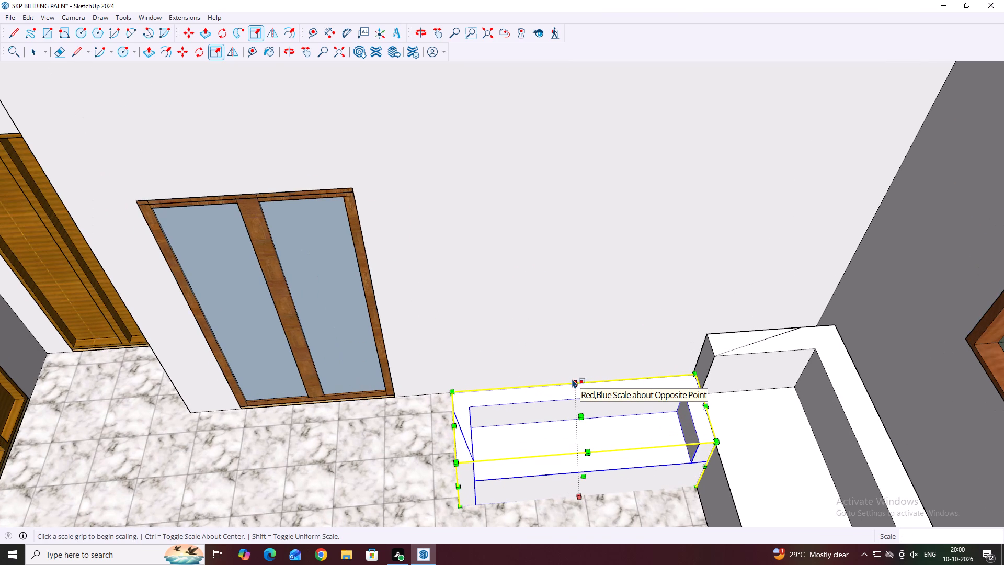
left_click(572, 379)
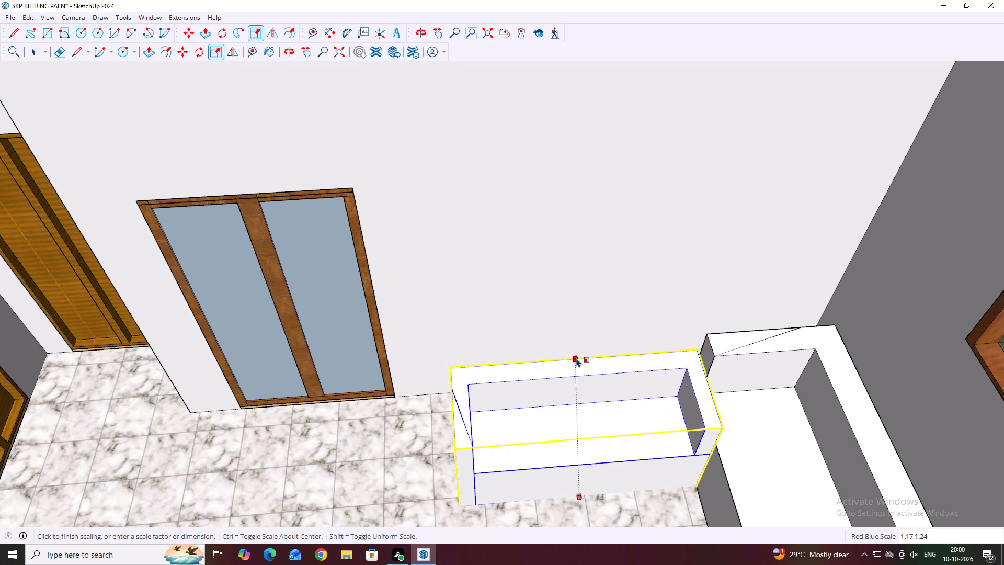
left_click(577, 356)
Scale the small sofa up uniformly by about 1.03 from its back corner beside the window-wall sofa.
middle_click_drag(716, 390, 705, 335)
scroll(705, 352, "up", 1)
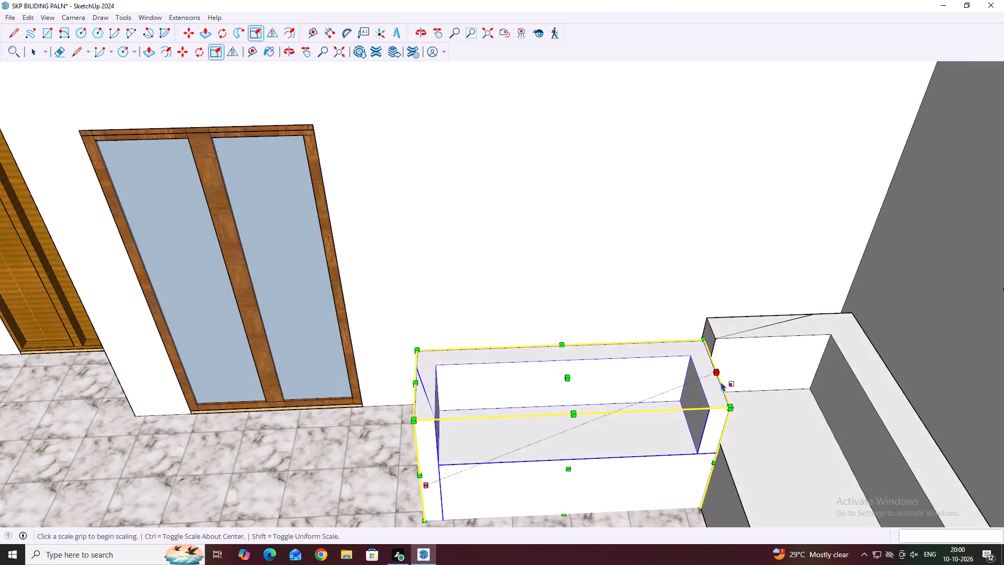
middle_click_drag(721, 383, 698, 337)
scroll(720, 380, "up", 1)
scroll(710, 340, "down", 20)
scroll(710, 340, "down", 12)
middle_click(688, 341)
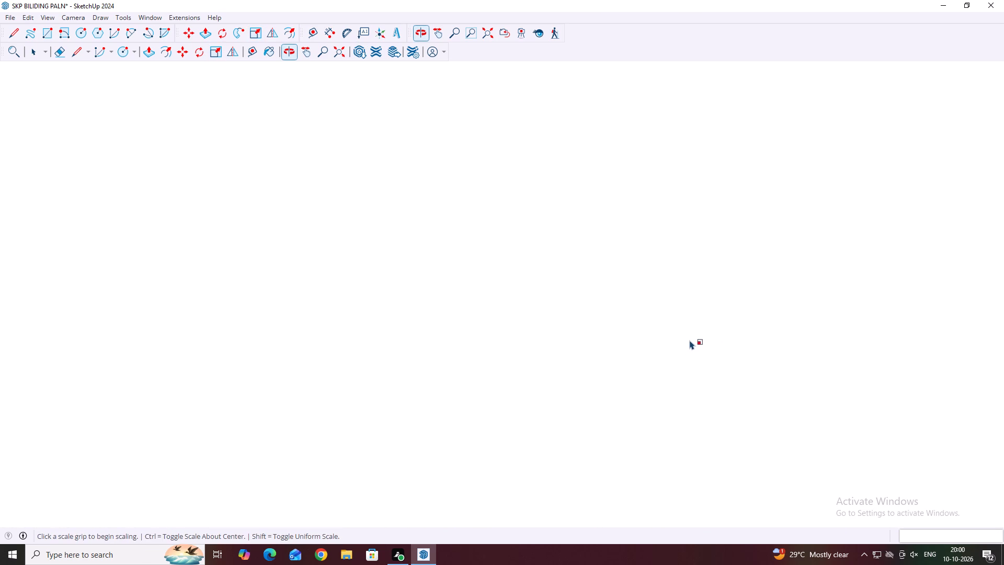
scroll(690, 340, "down", 20)
scroll(690, 340, "down", 6)
middle_click(689, 336)
middle_click(687, 332)
middle_click(687, 332)
scroll(682, 329, "down", 20)
middle_click(668, 330)
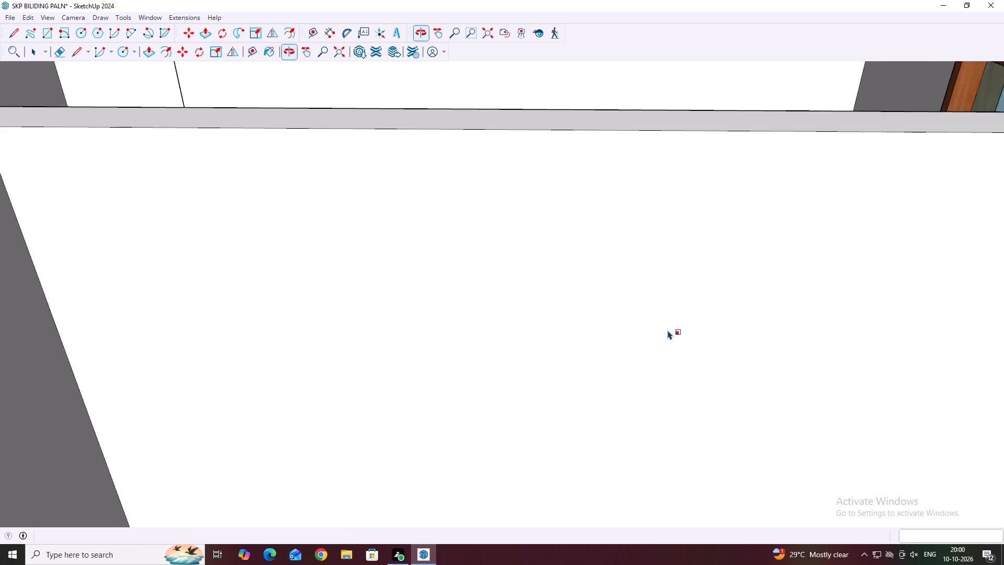
scroll(668, 330, "down", 13)
middle_click(668, 330)
middle_click(667, 328)
middle_click_drag(693, 242, 649, 397)
scroll(654, 240, "up", 6)
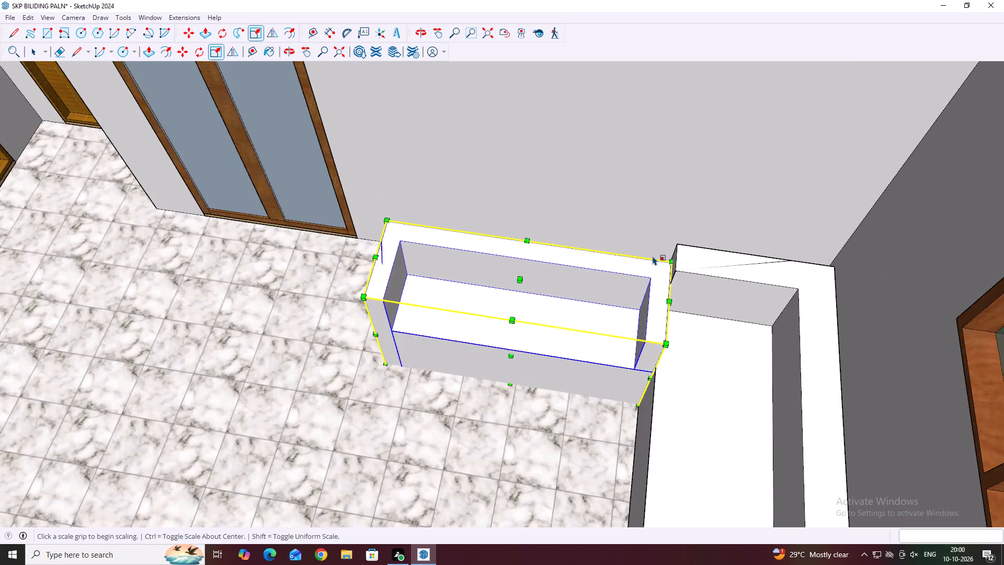
scroll(653, 256, "up", 13)
left_click(693, 264)
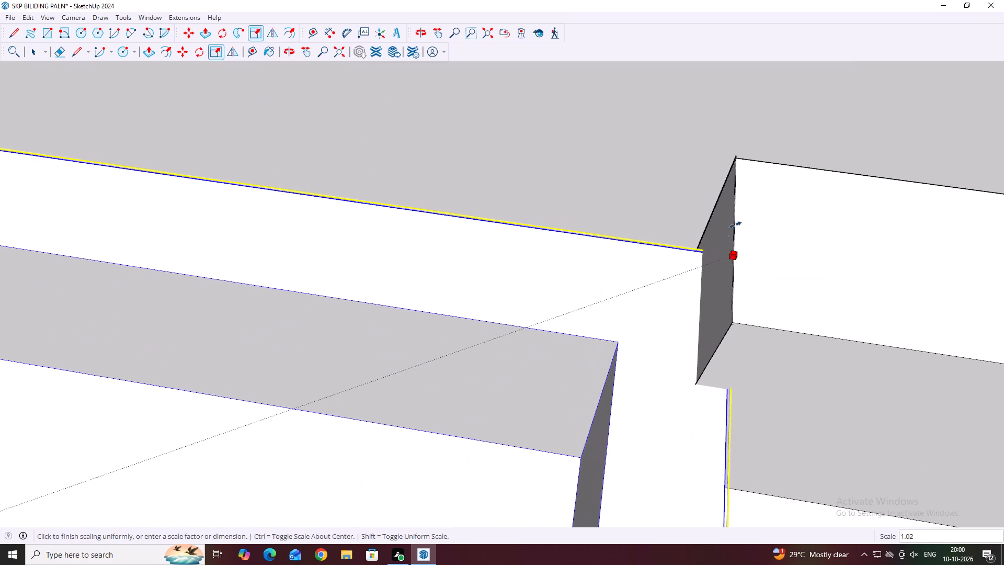
scroll(734, 180, "down", 5)
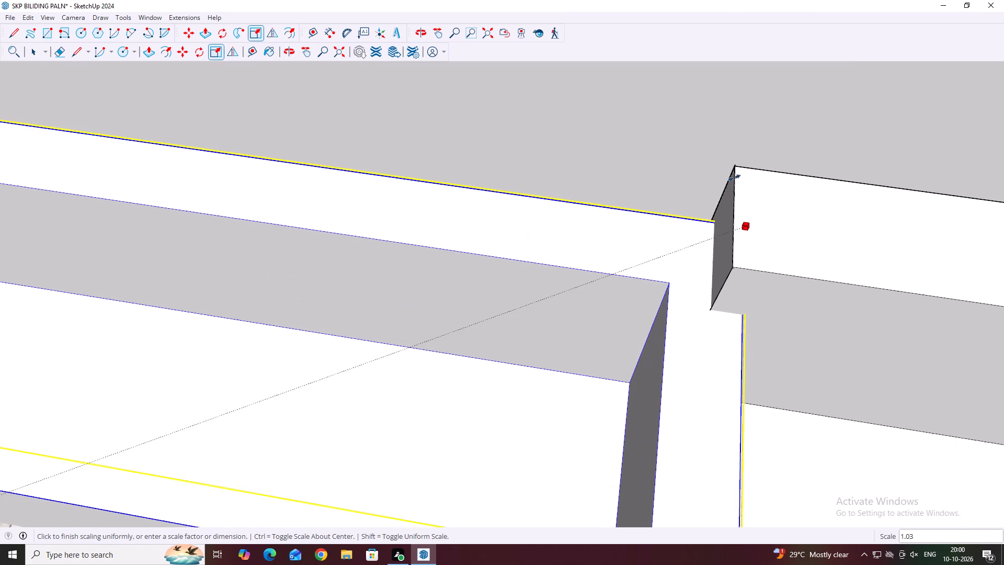
scroll(734, 178, "up", 1)
left_click(739, 157)
Scale the small sofa's height by about 1.13 from its end beside the window-wall sofa, keeping its length factor at 1.00.
scroll(677, 265, "down", 5)
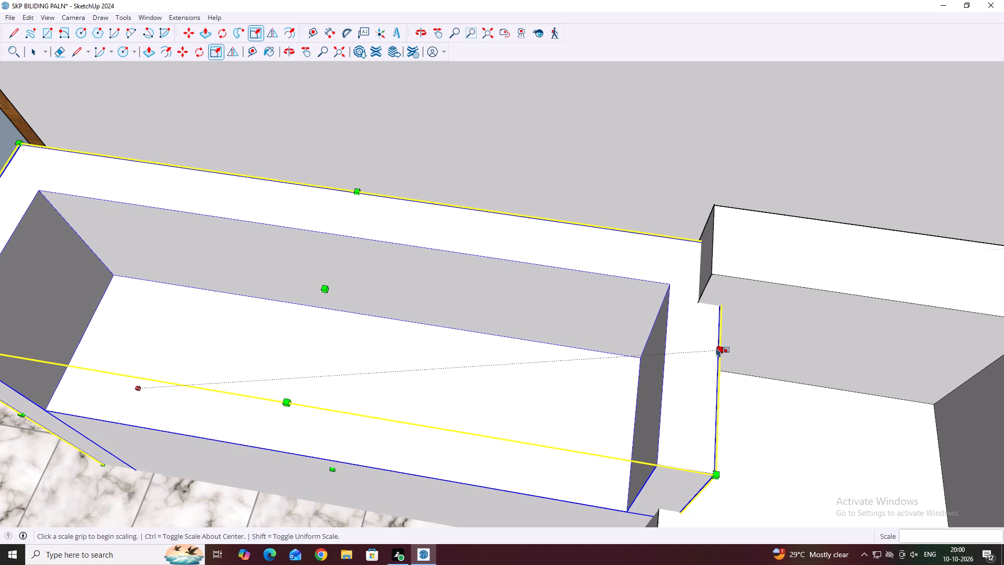
left_click(717, 348)
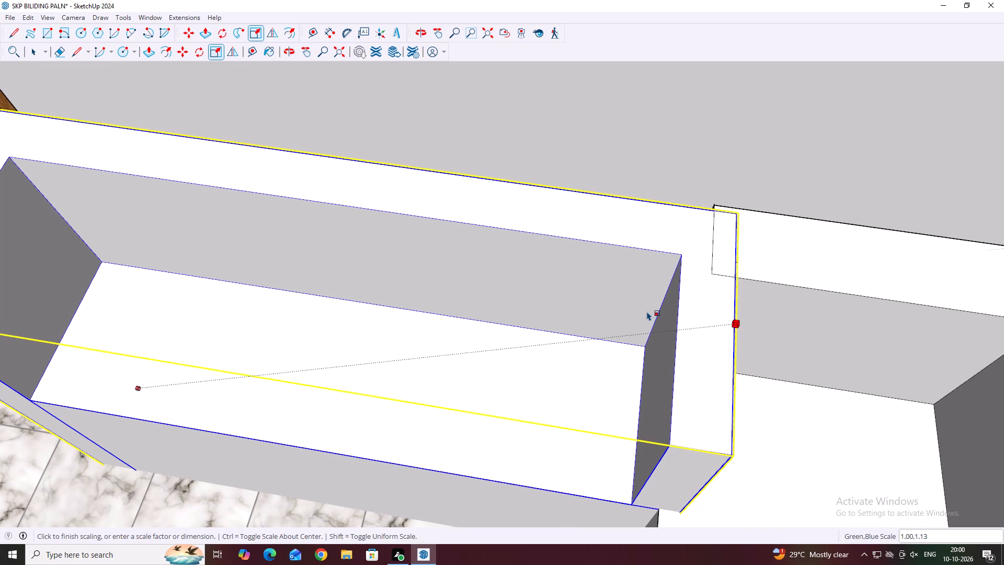
left_click(647, 311)
scroll(761, 262, "down", 7)
middle_click_drag(764, 296, 827, 271)
key("space")
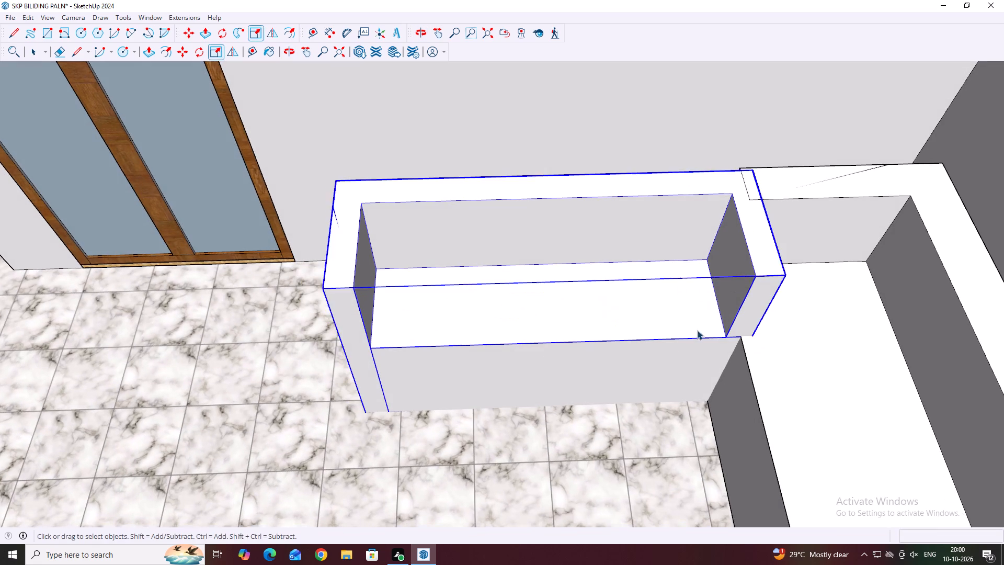
Move the small sofa about 4 1/8" along the wall, away from the window-wall sofa.
scroll(675, 343, "down", 6)
middle_click_drag(626, 387, 677, 331)
middle_click_drag(581, 292, 642, 352)
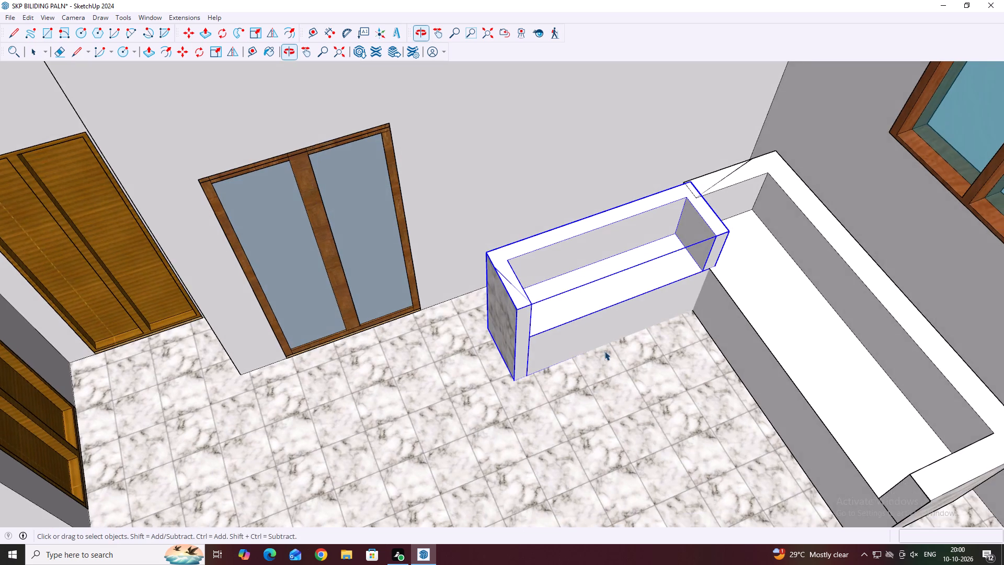
scroll(543, 358, "up", 3)
key("m")
left_click(539, 353)
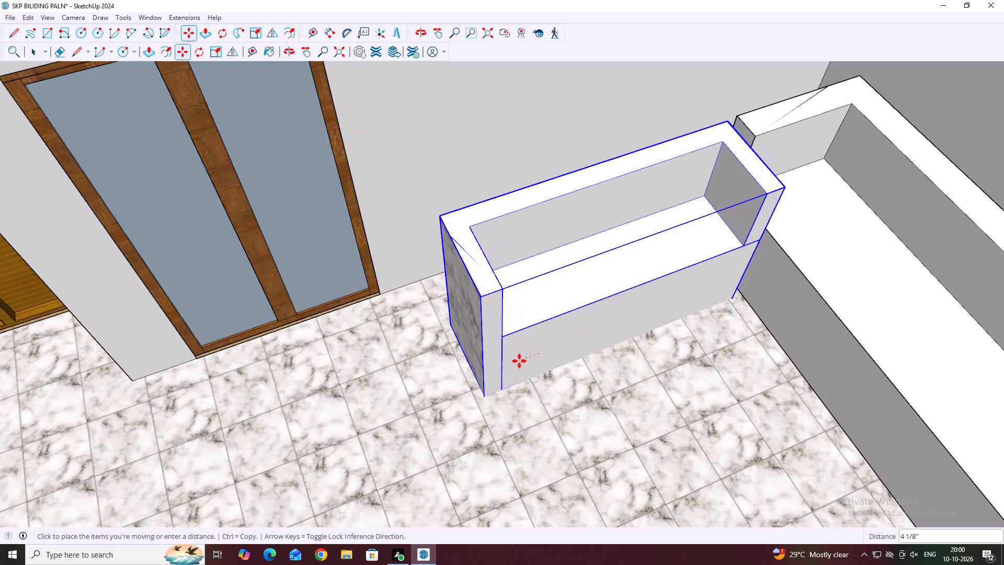
left_click(519, 361)
middle_click_drag(691, 266, 650, 267)
scroll(604, 278, "down", 5)
key("Escape")
scroll(607, 298, "up", 3)
key("space")
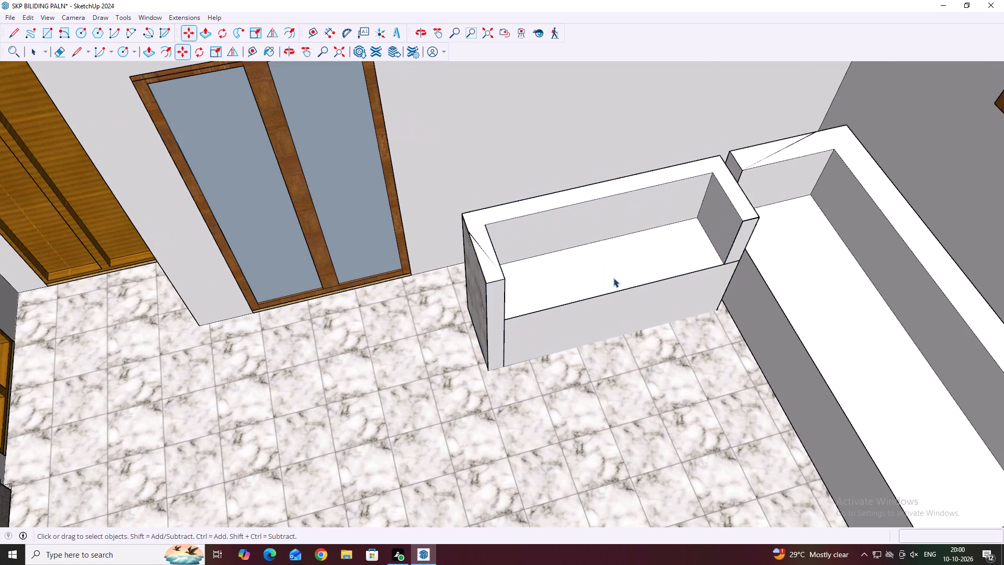
Open the small sofa group and push its seat face down about 3".
left_click(613, 278)
middle_click_drag(659, 284, 589, 267)
double_click(601, 282)
scroll(620, 294, "up", 1)
middle_click_drag(620, 294, 556, 297)
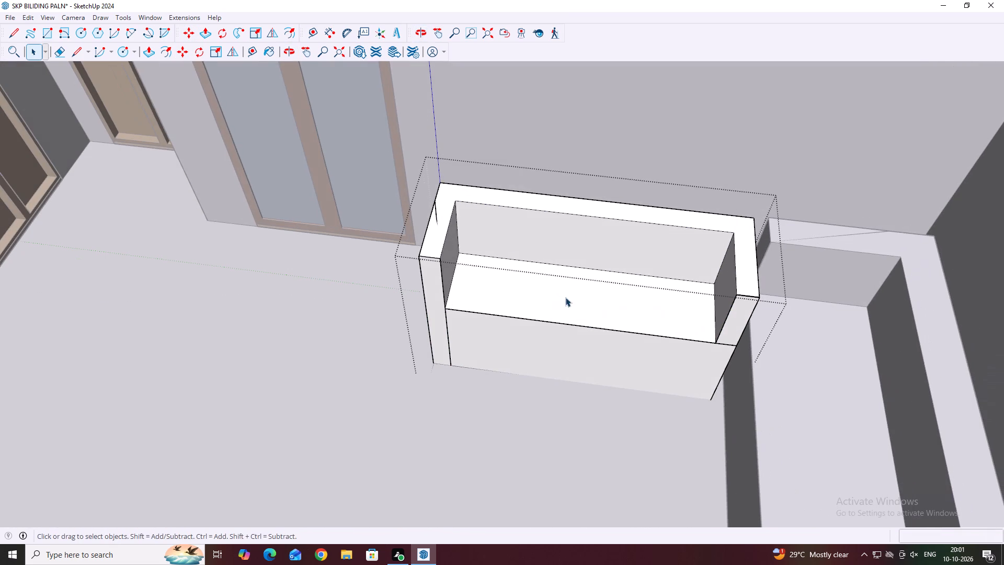
left_click(565, 297)
key("p")
left_click(624, 306)
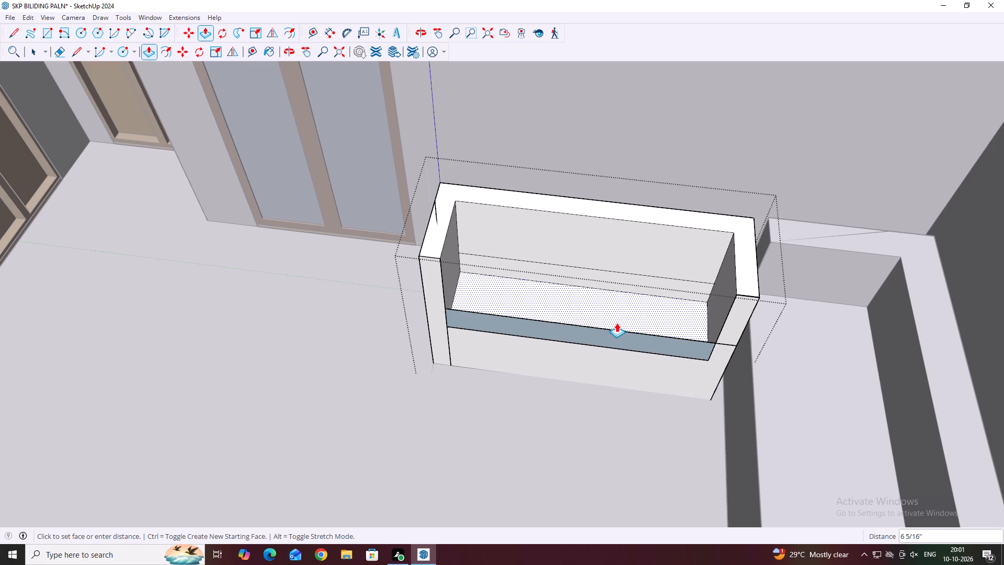
left_click(621, 314)
scroll(618, 316, "up", 2)
middle_click_drag(644, 318, 667, 276)
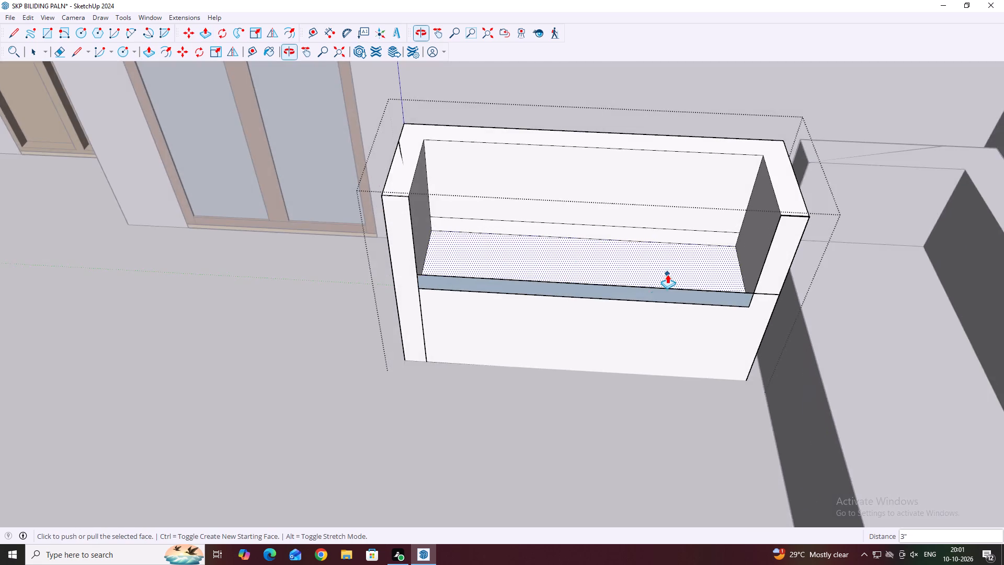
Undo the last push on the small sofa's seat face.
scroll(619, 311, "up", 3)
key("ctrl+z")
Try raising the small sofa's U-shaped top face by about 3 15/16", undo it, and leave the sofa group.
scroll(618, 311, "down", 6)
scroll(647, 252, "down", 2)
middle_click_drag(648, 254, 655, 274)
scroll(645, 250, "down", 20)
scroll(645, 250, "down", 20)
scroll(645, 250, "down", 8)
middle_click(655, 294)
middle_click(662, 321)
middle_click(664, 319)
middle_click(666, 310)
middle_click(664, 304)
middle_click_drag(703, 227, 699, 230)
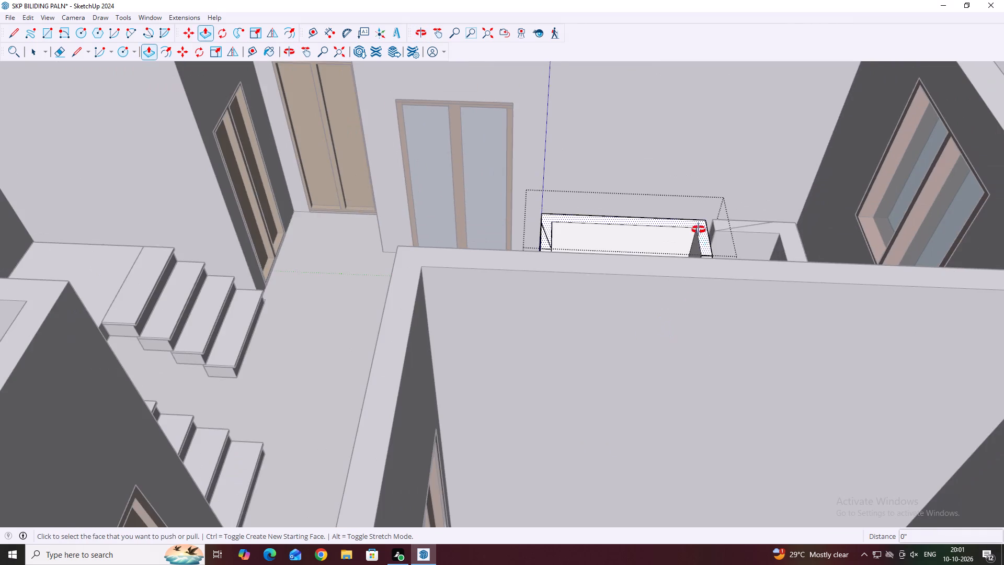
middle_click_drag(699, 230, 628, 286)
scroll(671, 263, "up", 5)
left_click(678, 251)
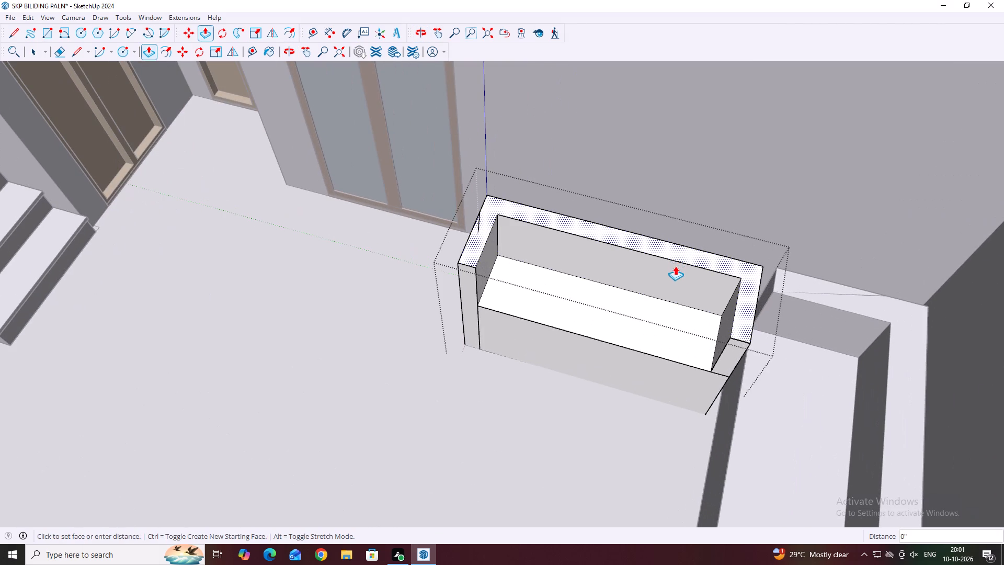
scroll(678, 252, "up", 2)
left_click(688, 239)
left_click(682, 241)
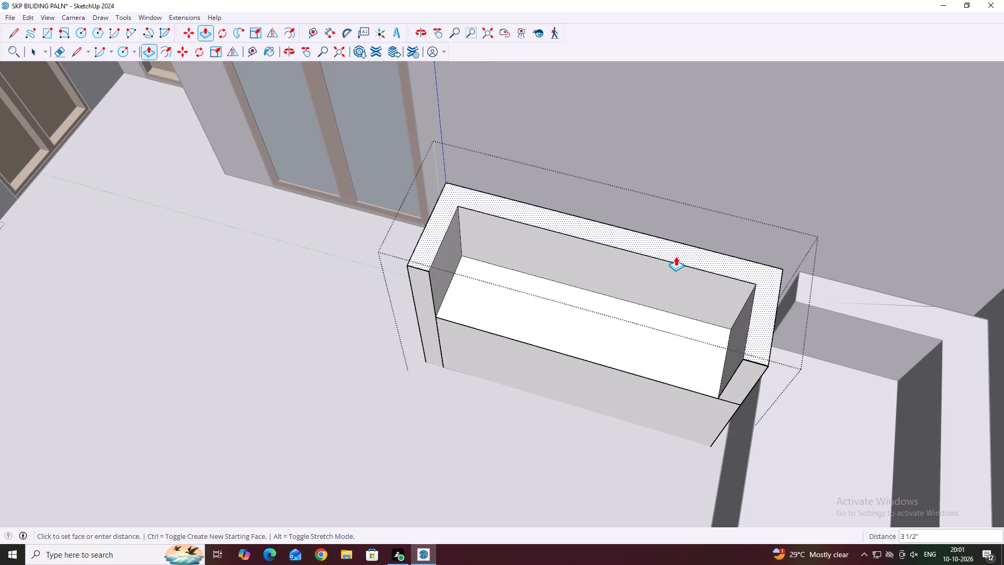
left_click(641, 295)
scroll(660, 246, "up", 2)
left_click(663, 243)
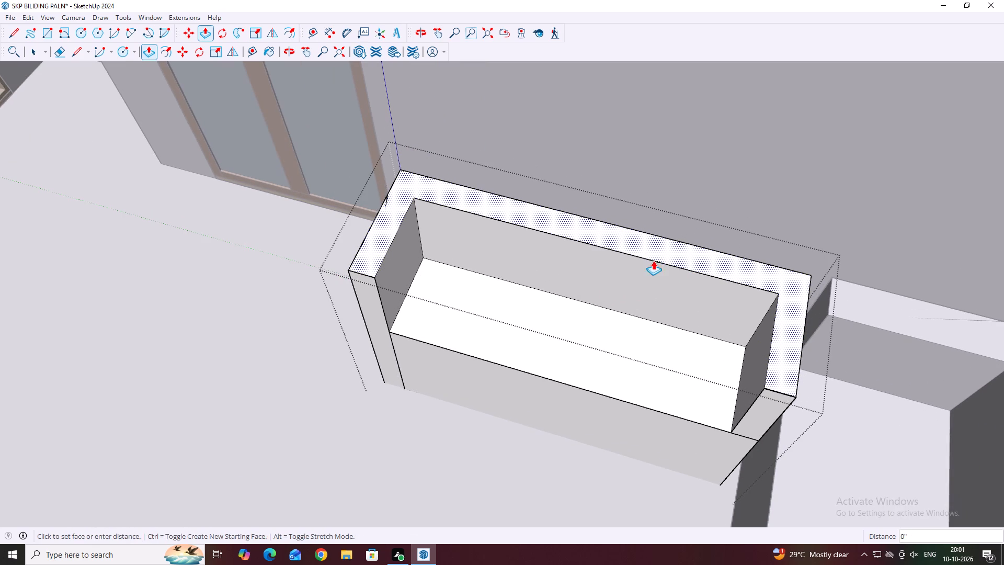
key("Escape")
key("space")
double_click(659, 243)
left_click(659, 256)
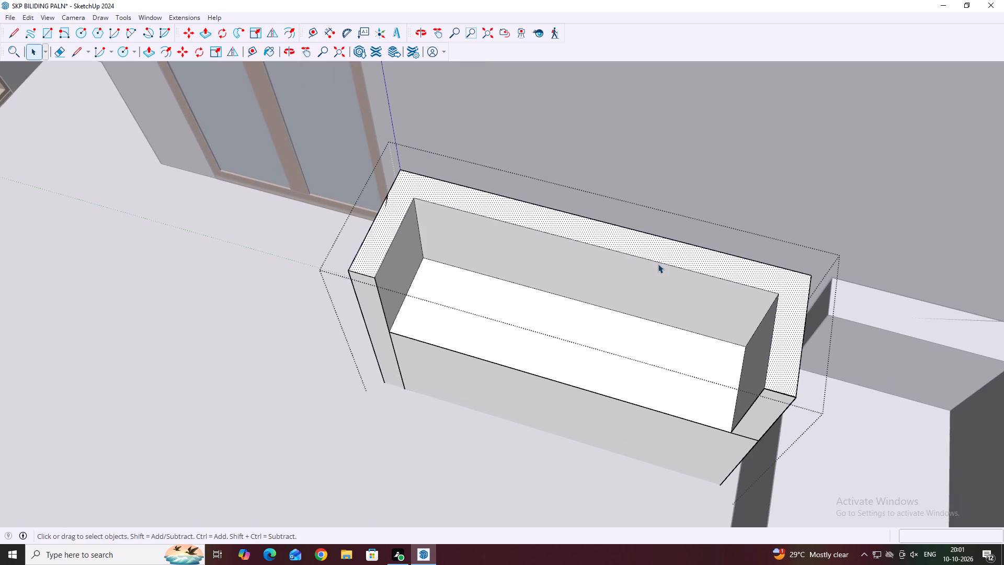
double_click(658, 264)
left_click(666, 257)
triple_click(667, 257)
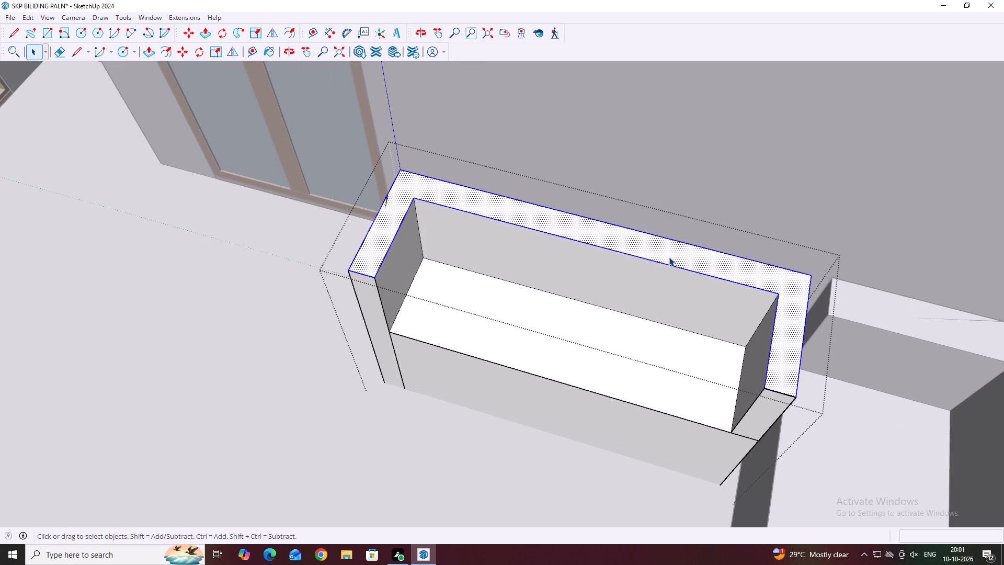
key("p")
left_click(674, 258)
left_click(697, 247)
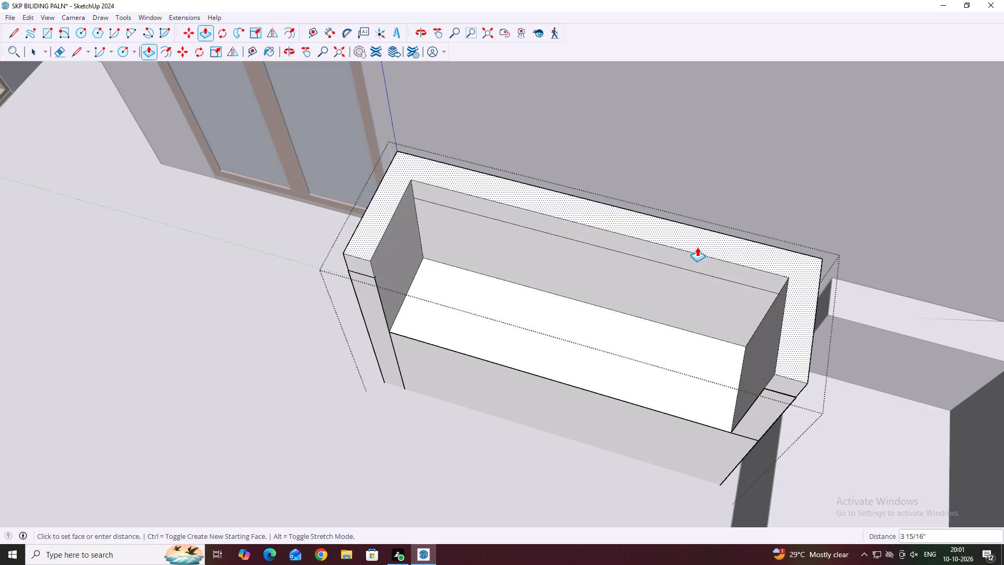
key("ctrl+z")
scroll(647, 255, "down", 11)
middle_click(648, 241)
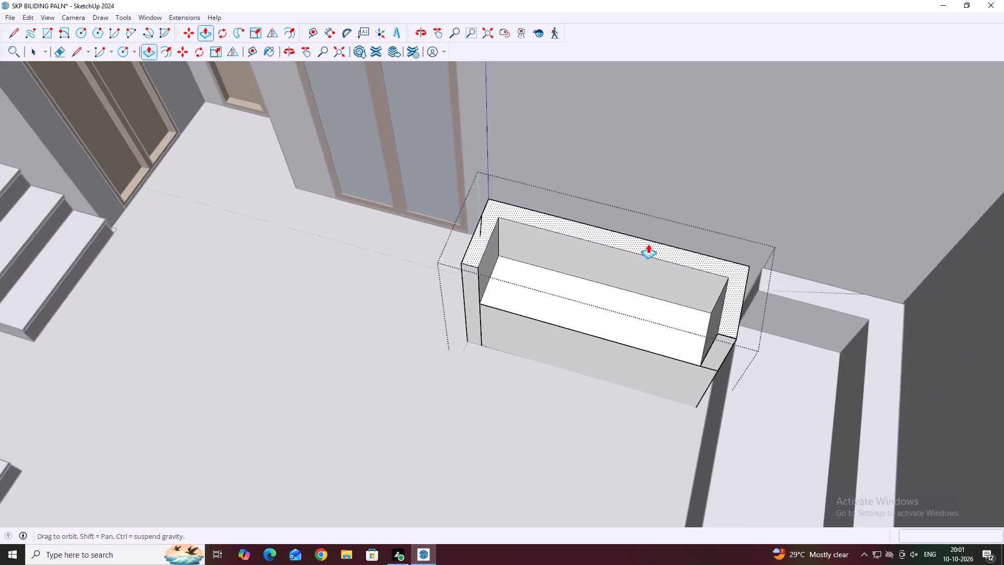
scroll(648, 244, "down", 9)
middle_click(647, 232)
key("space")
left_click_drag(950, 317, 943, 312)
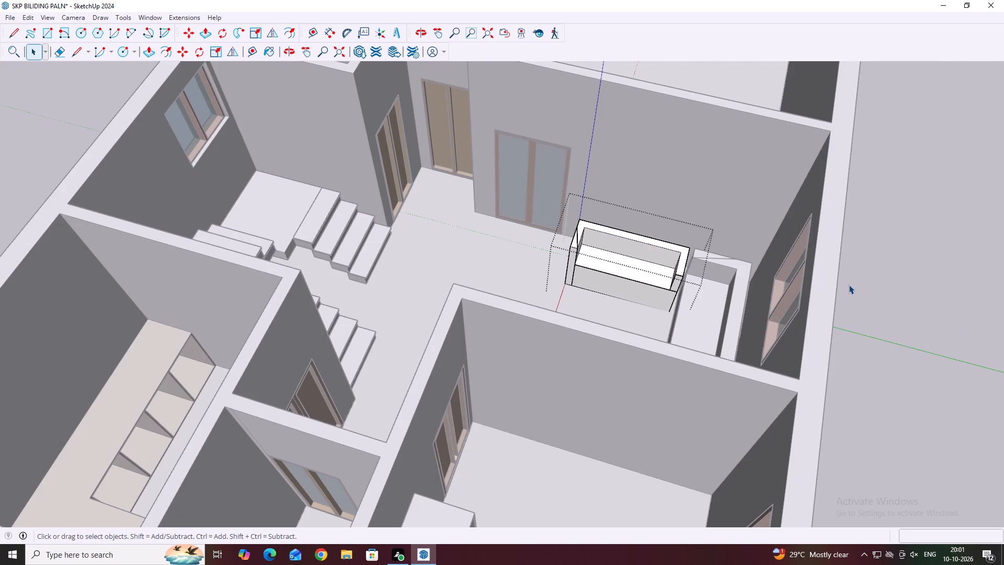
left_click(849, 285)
Move the small sofa about 1' 7/8" sideways toward the wall with the glazed door, then deselect it.
middle_click_drag(597, 284, 823, 284)
middle_click_drag(500, 263, 696, 247)
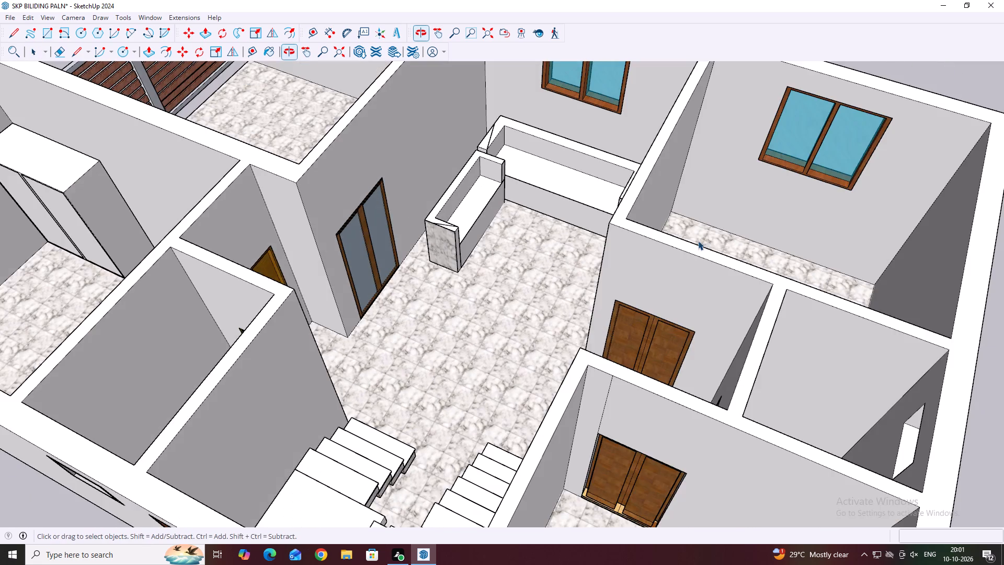
scroll(454, 223, "up", 6)
middle_click_drag(510, 267, 465, 204)
scroll(470, 247, "up", 3)
left_click(492, 271)
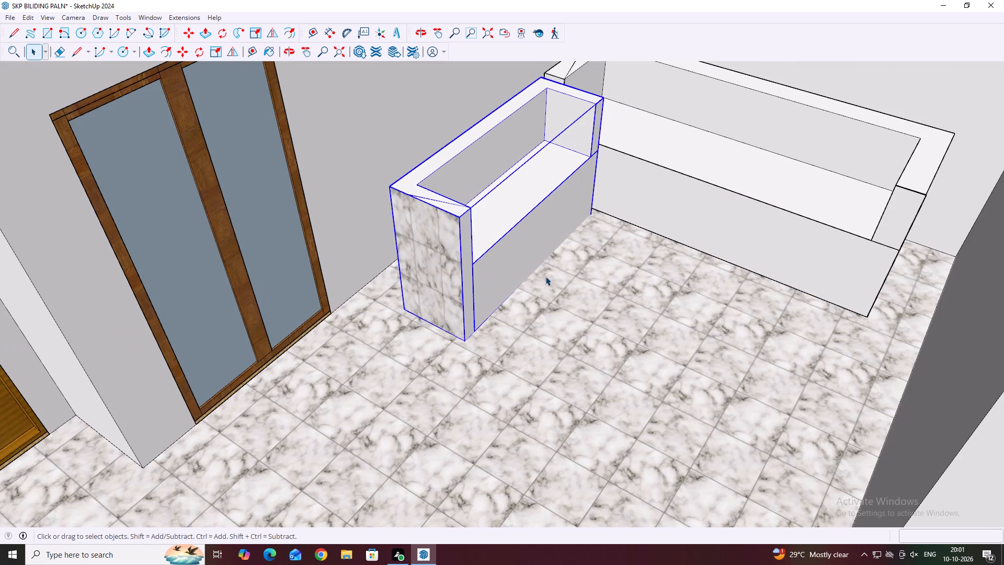
scroll(553, 277, "down", 13)
left_click(822, 137)
middle_click_drag(577, 247, 677, 309)
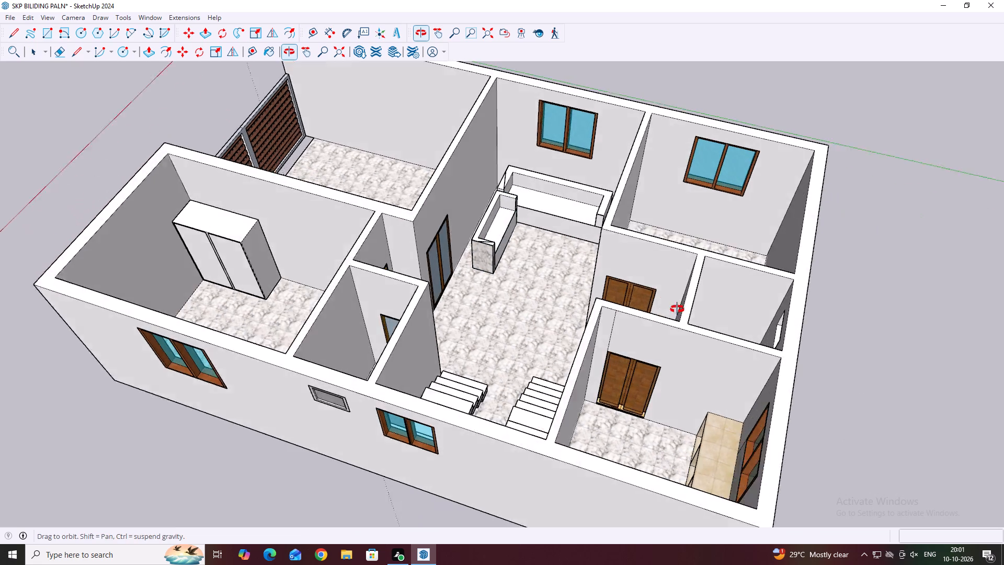
middle_click_drag(677, 309, 694, 315)
scroll(463, 291, "up", 3)
middle_click_drag(463, 216, 482, 234)
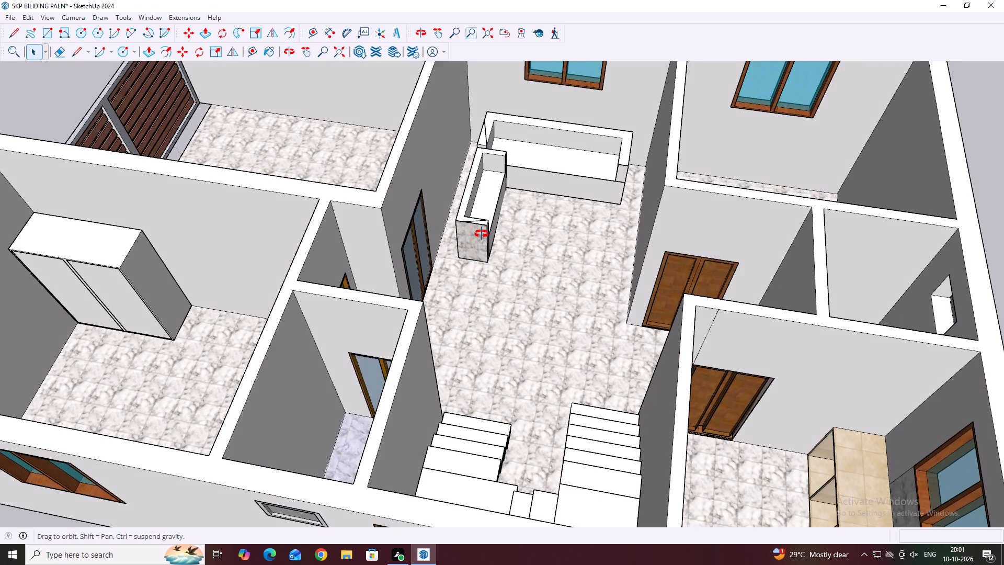
middle_click_drag(482, 234, 485, 264)
scroll(463, 212, "up", 2)
left_click(473, 220)
key("m")
scroll(516, 230, "up", 3)
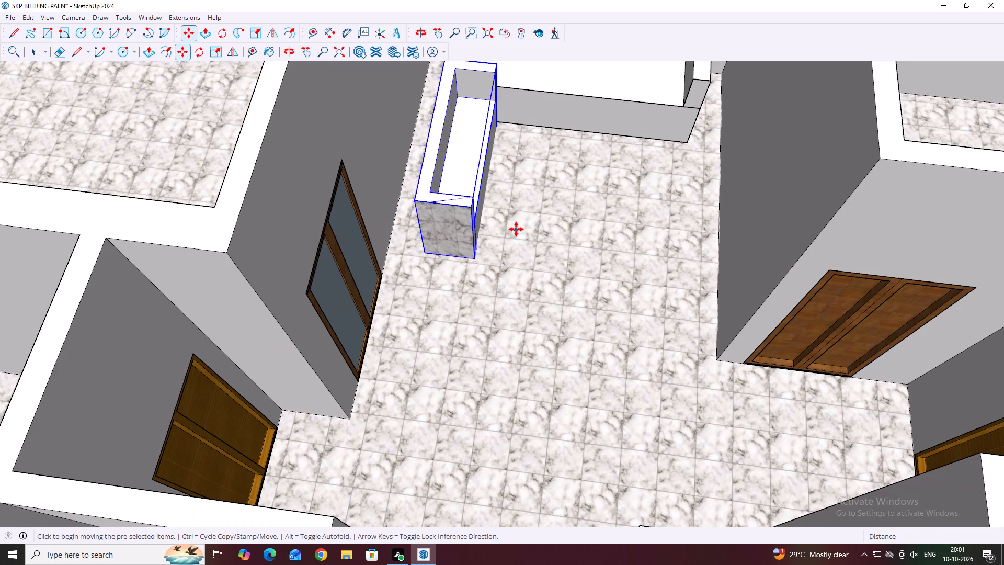
left_click(587, 235)
left_click(552, 233)
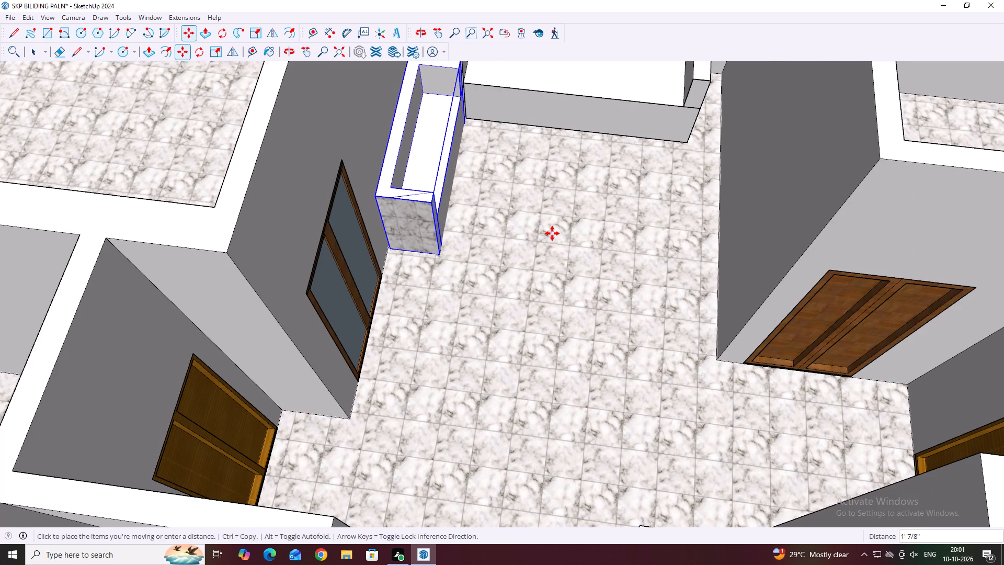
scroll(567, 246, "down", 6)
key("space")
scroll(521, 214, "down", 13)
middle_click_drag(508, 253, 509, 257)
left_click(717, 209)
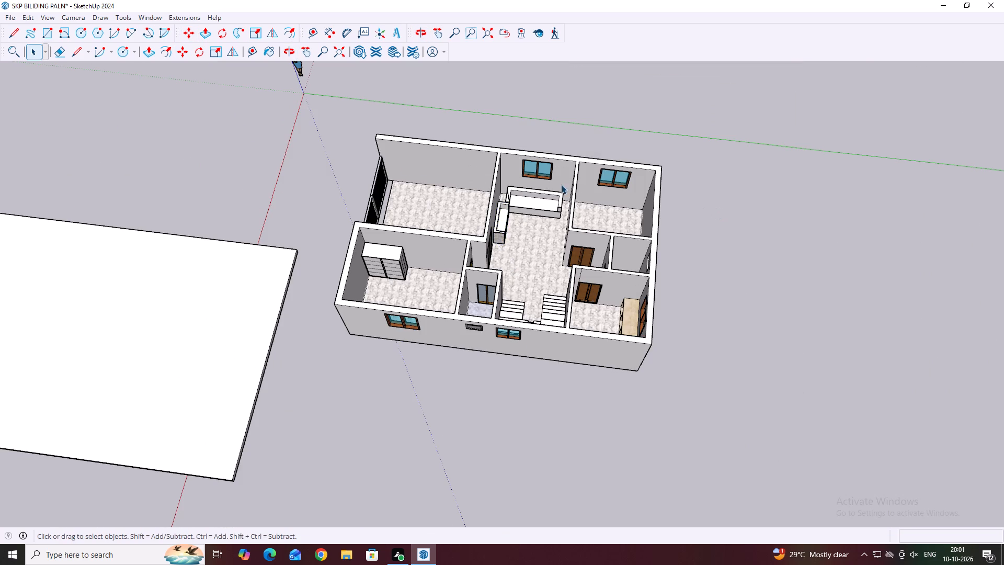
Look over the house model from several sides and examine the kitchen counter and the wall under its window.
middle_click_drag(443, 208, 724, 168)
middle_click_drag(370, 291, 491, 241)
middle_click_drag(398, 319, 439, 311)
middle_click_drag(591, 309, 580, 329)
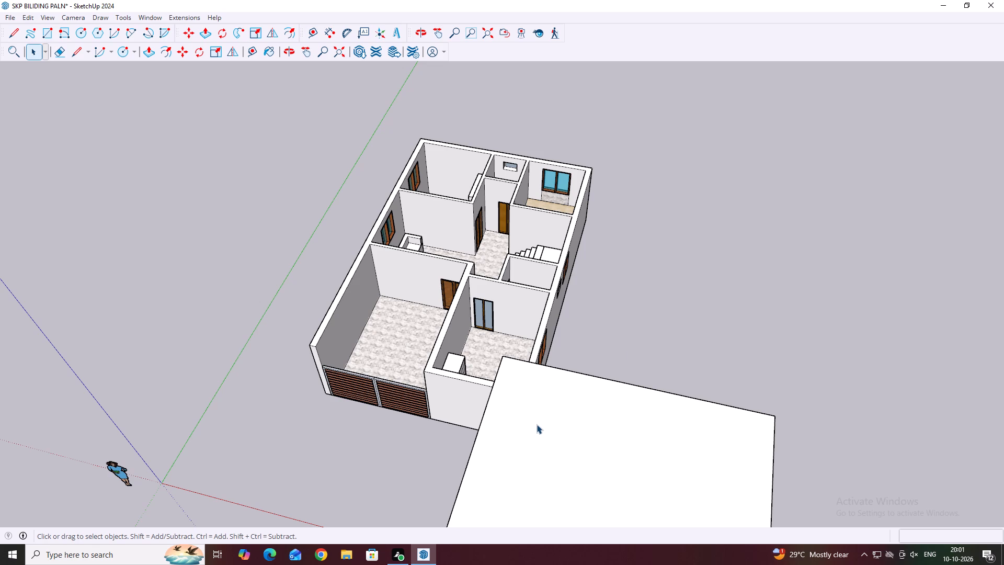
middle_click_drag(470, 399, 623, 363)
scroll(623, 363, "down", 4)
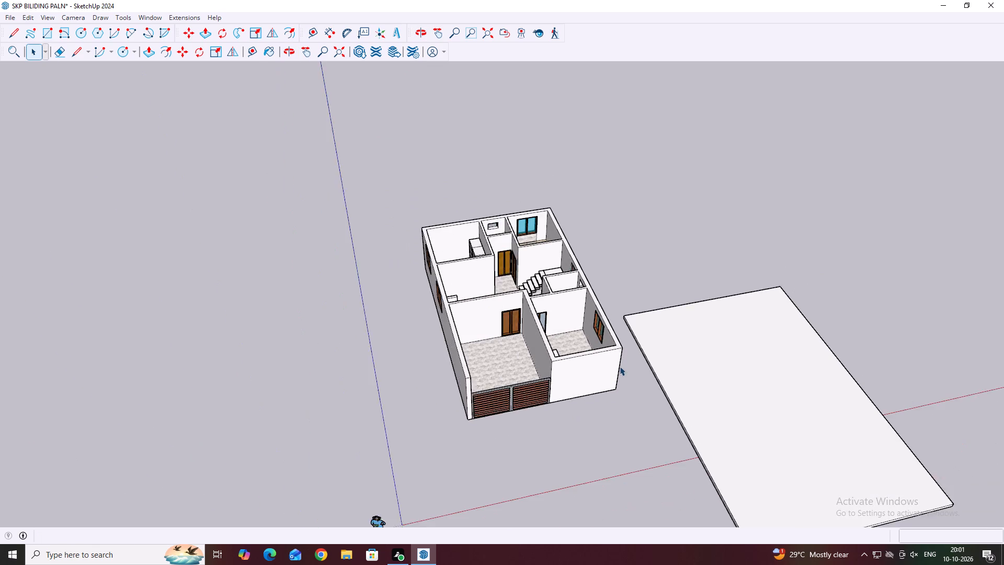
scroll(620, 366, "down", 1)
middle_click_drag(558, 279, 537, 357)
scroll(561, 209, "up", 12)
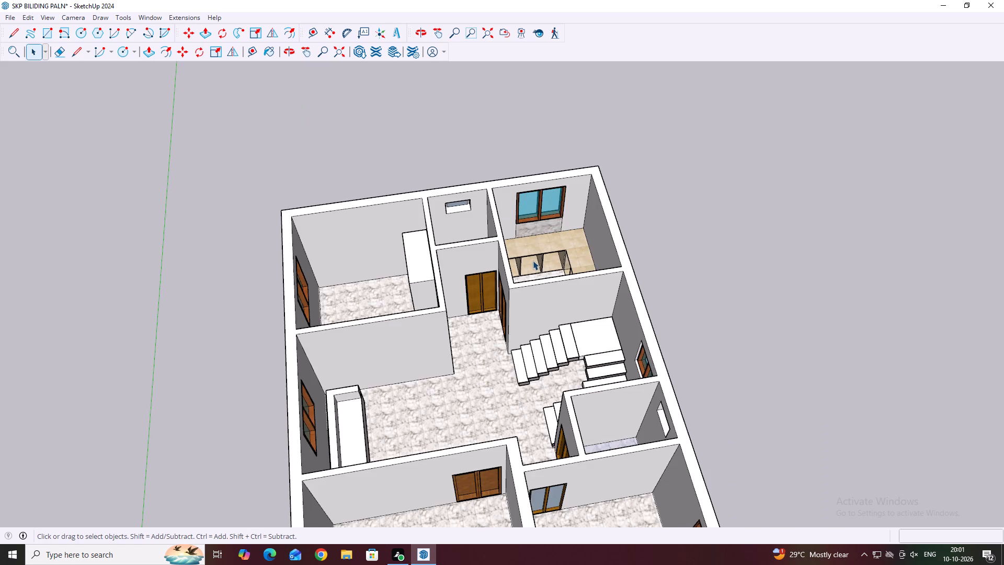
scroll(533, 261, "up", 6)
middle_click_drag(607, 282, 535, 245)
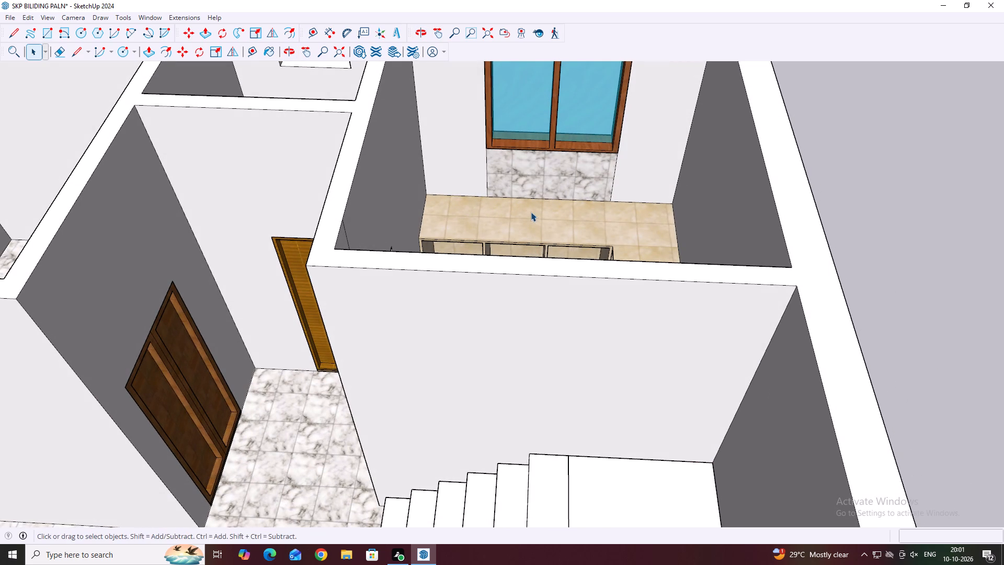
scroll(599, 161, "up", 2)
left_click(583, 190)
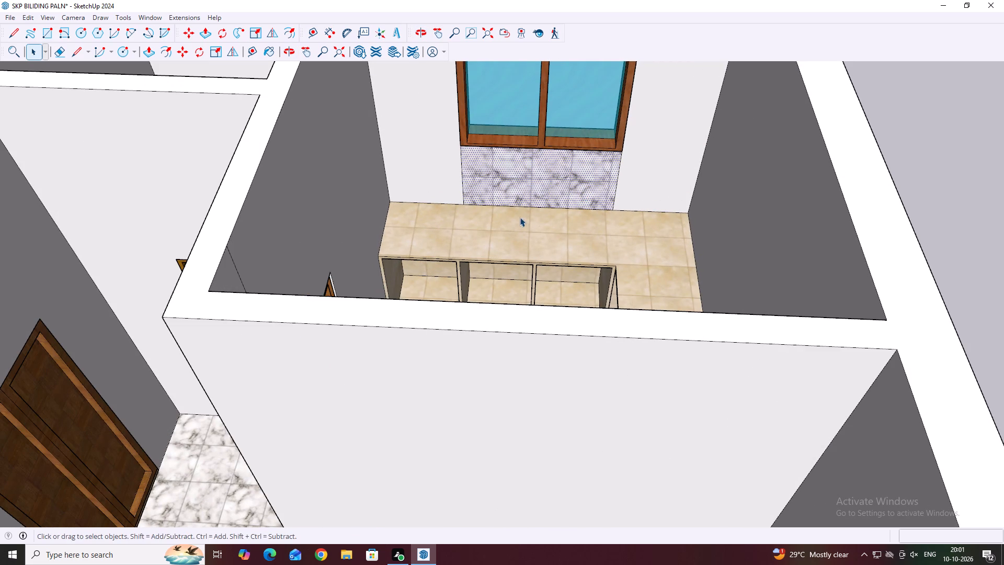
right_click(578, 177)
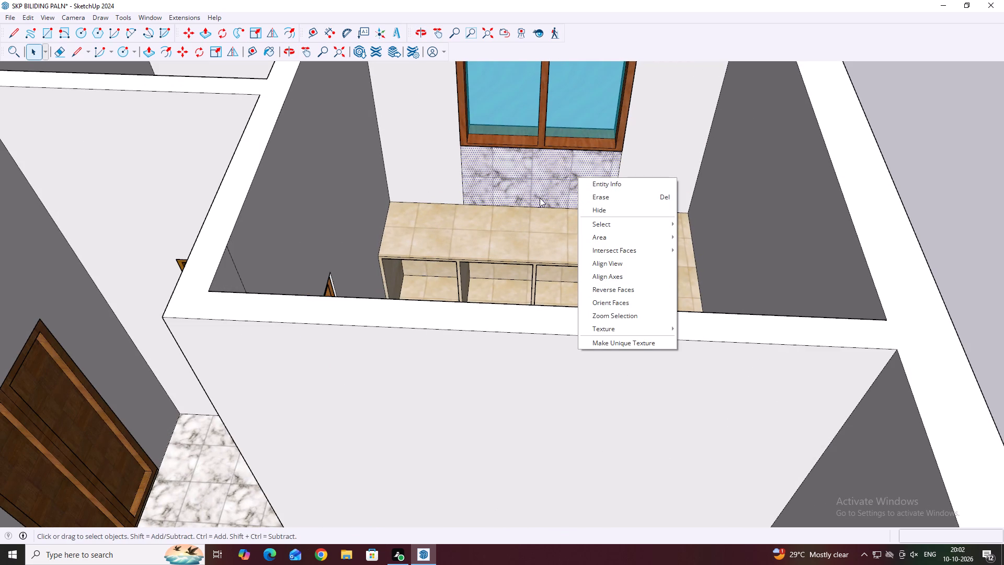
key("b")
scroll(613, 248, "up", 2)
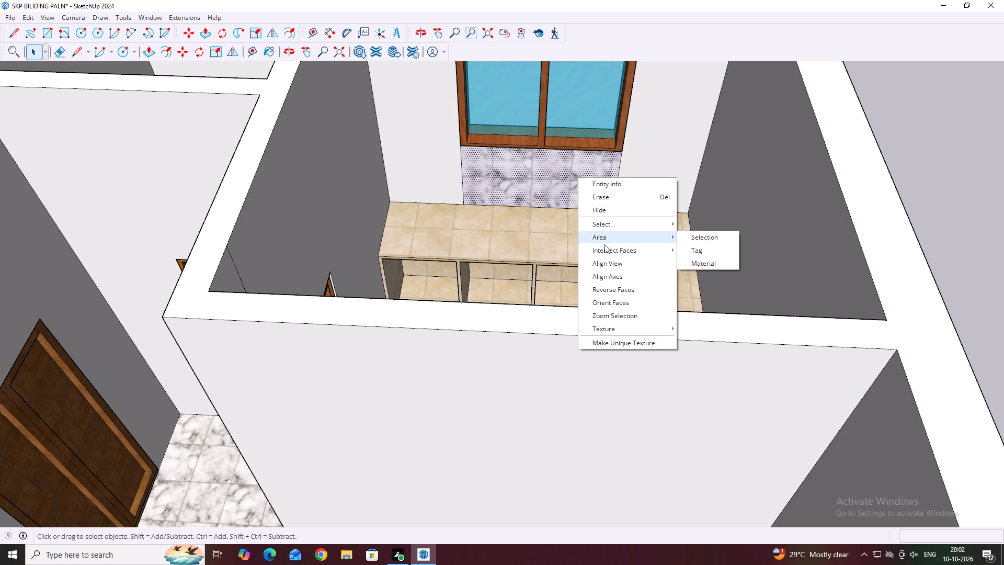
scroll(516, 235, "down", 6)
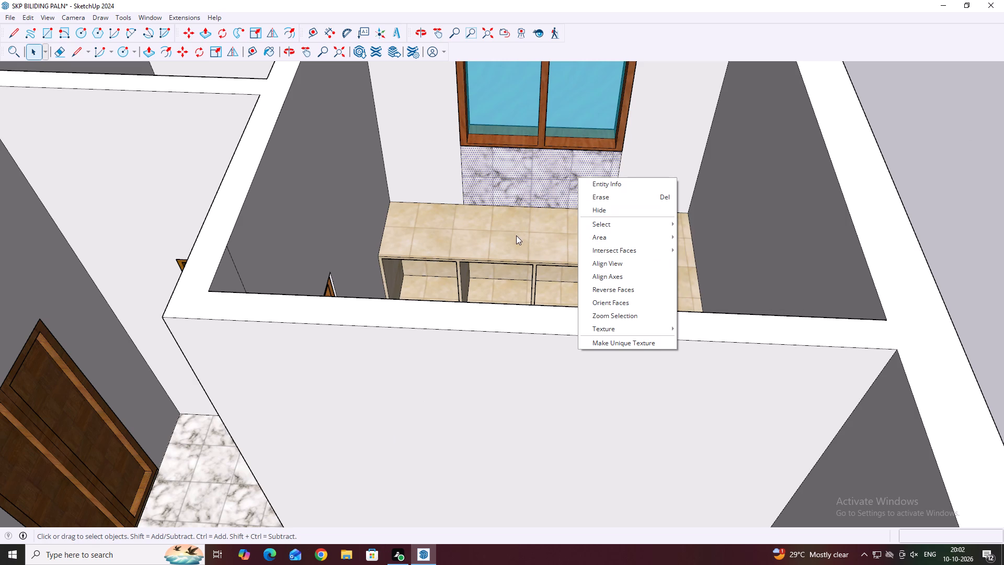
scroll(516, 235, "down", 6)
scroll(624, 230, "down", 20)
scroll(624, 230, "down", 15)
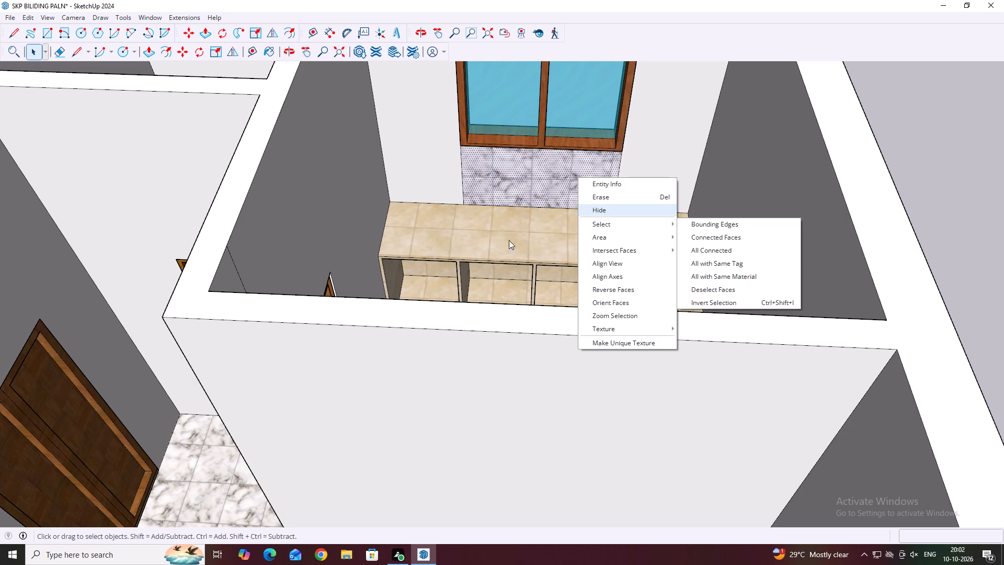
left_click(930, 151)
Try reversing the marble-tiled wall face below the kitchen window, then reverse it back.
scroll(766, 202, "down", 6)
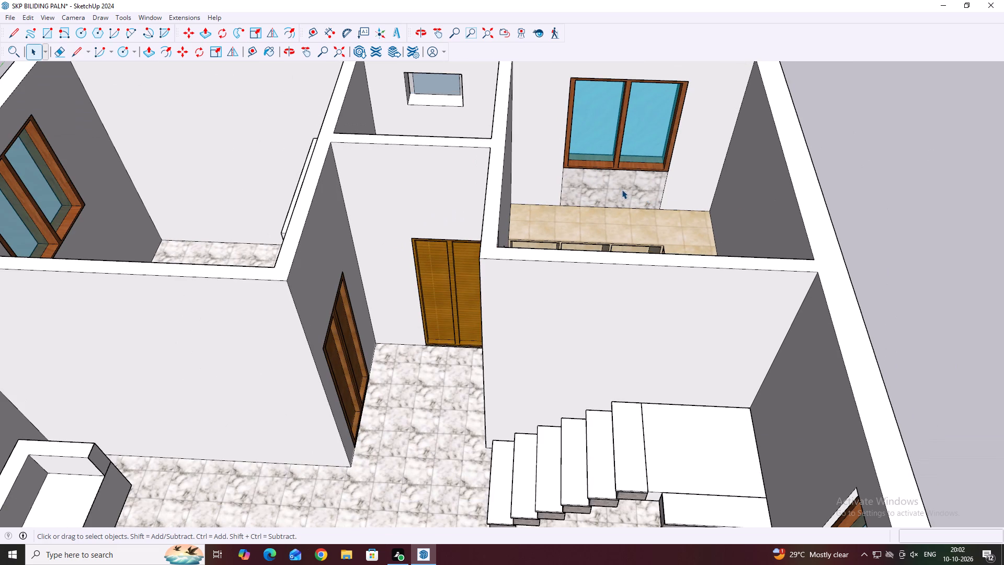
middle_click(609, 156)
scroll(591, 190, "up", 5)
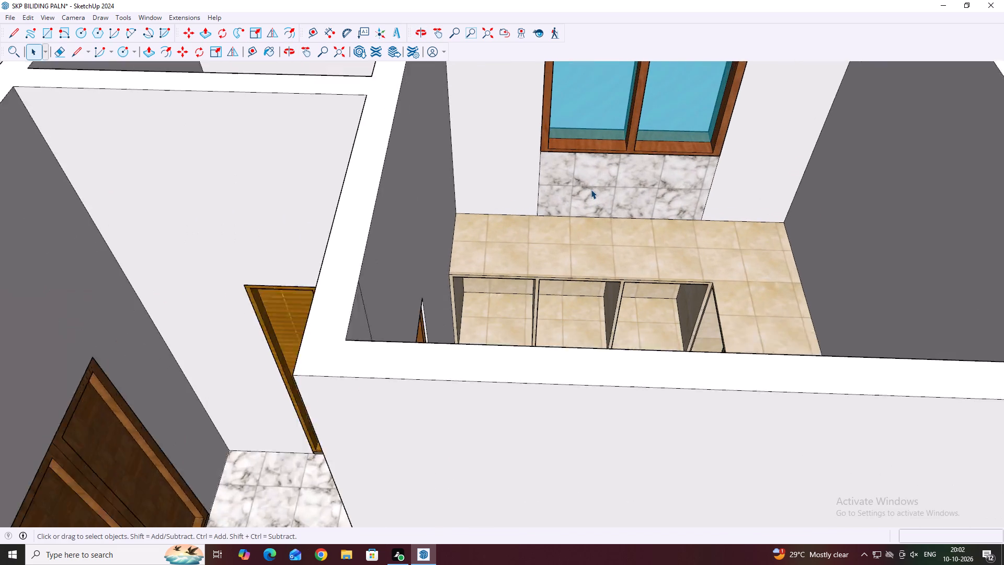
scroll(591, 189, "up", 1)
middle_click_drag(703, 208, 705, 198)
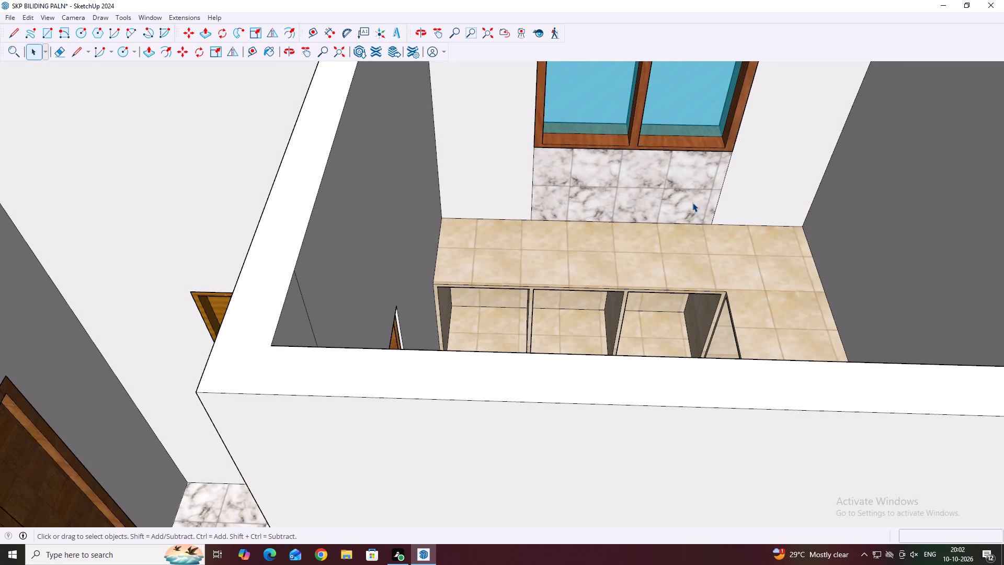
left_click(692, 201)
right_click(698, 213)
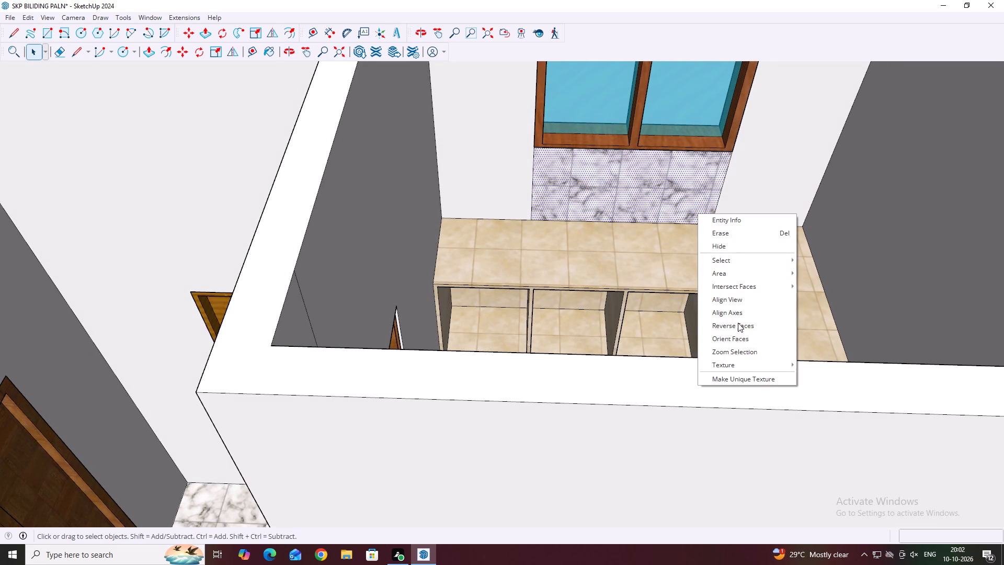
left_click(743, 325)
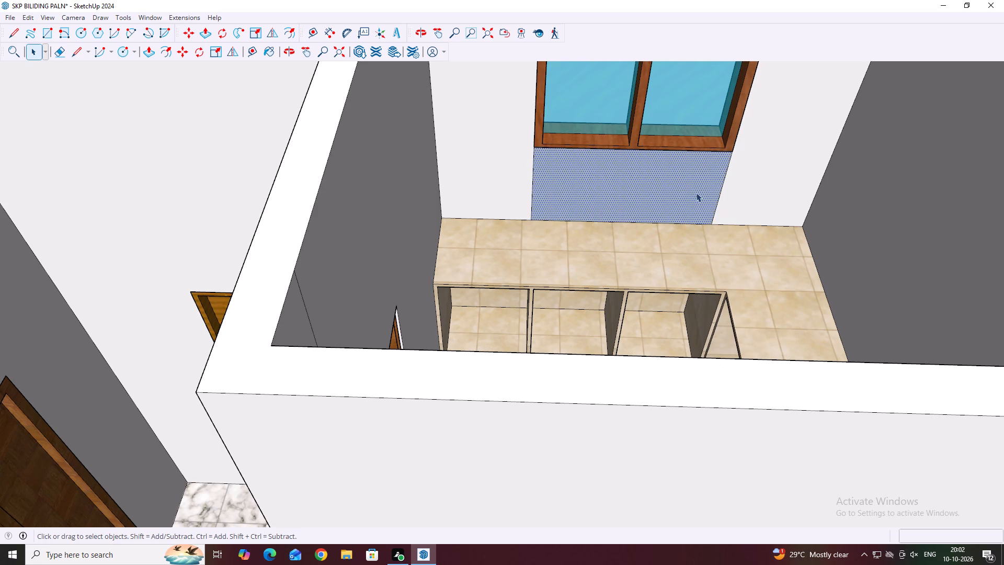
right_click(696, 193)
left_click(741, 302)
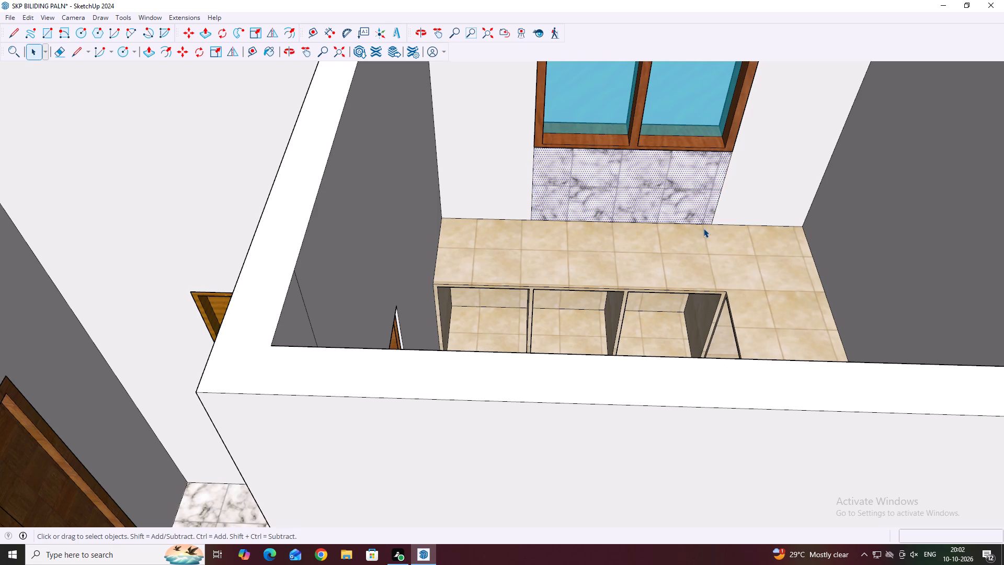
Browse the Tile, Stone, Patterns, Landscaping and Colors material collections for a finish for the face below the kitchen window.
scroll(602, 205, "up", 2)
key("b")
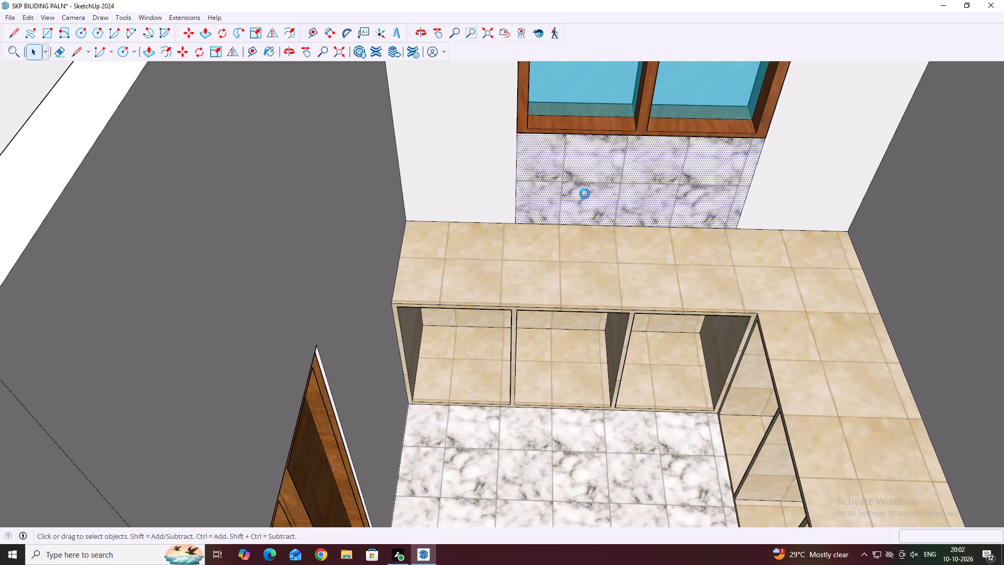
scroll(596, 193, "down", 4)
scroll(701, 210, "up", 3)
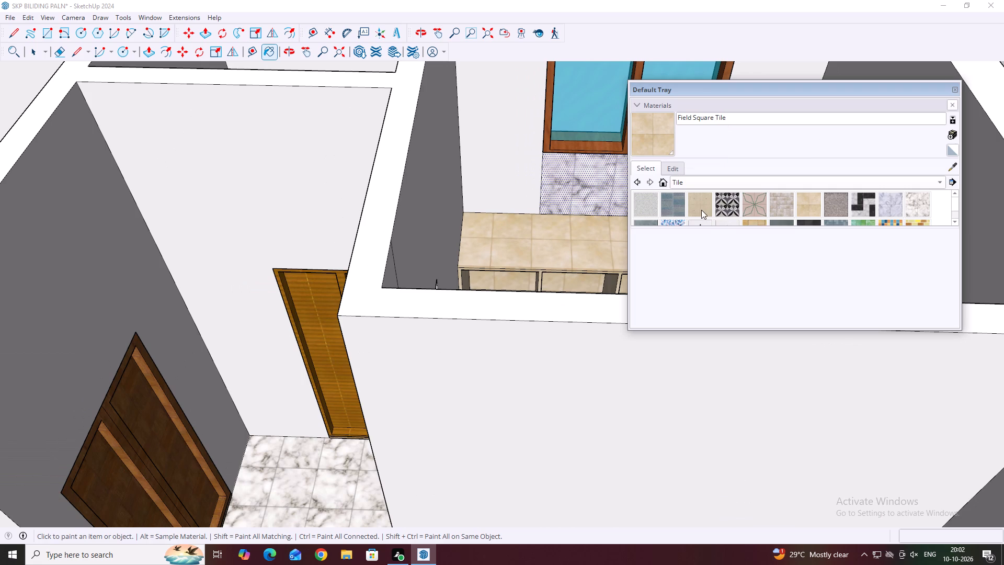
scroll(701, 210, "down", 12)
scroll(853, 210, "up", 2)
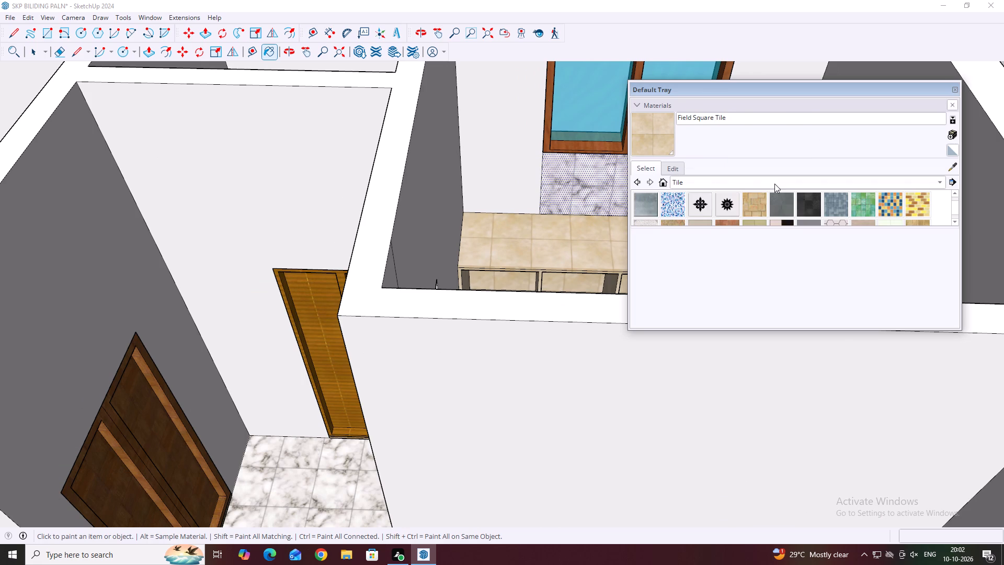
left_click(774, 184)
left_click(713, 165)
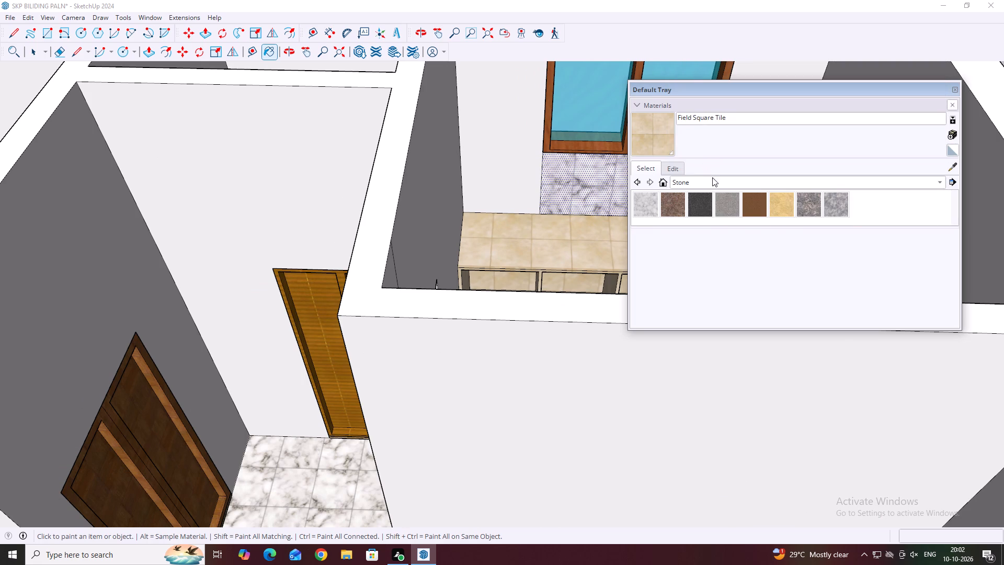
scroll(695, 183, "up", 2)
left_click(709, 182)
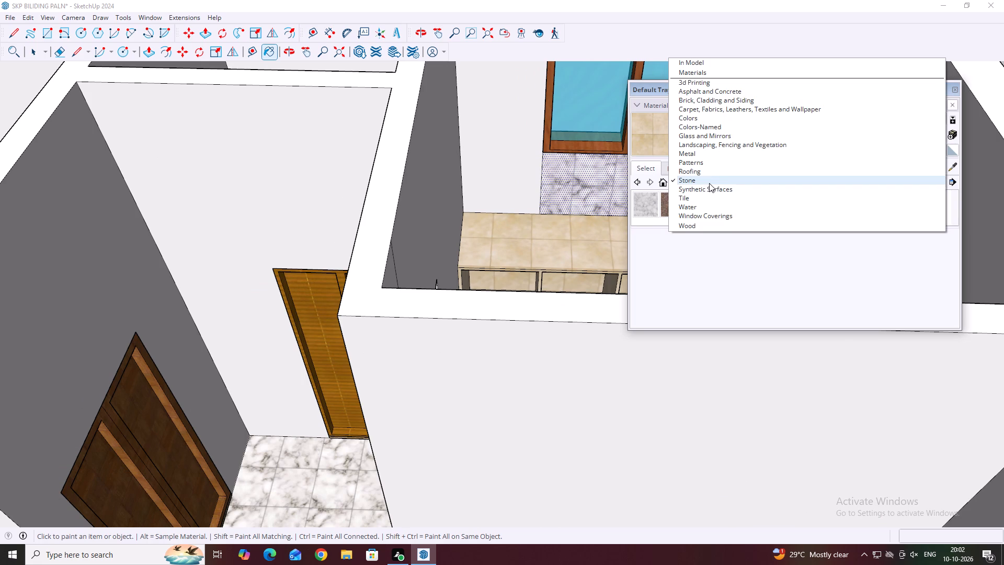
left_click(699, 162)
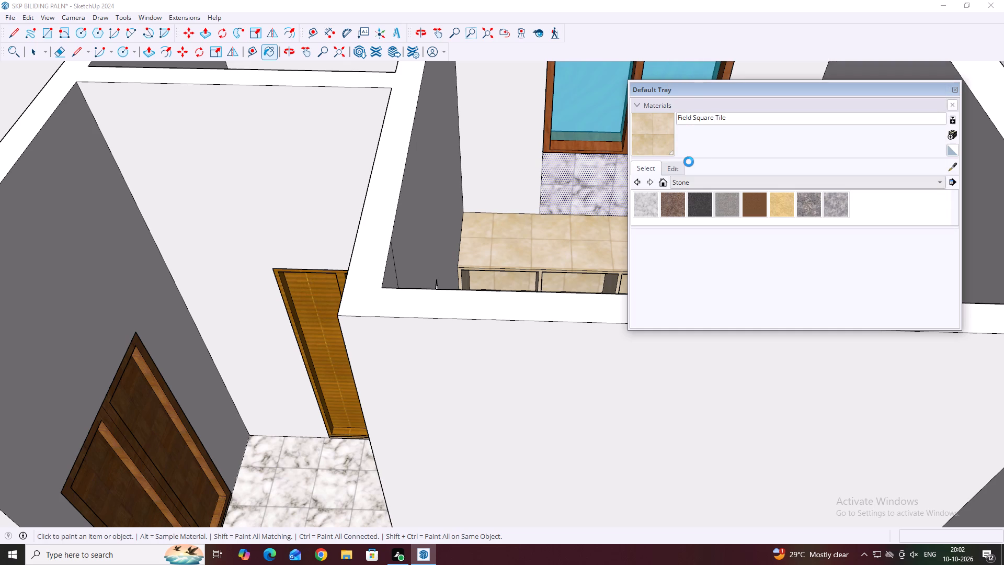
scroll(627, 211, "down", 1)
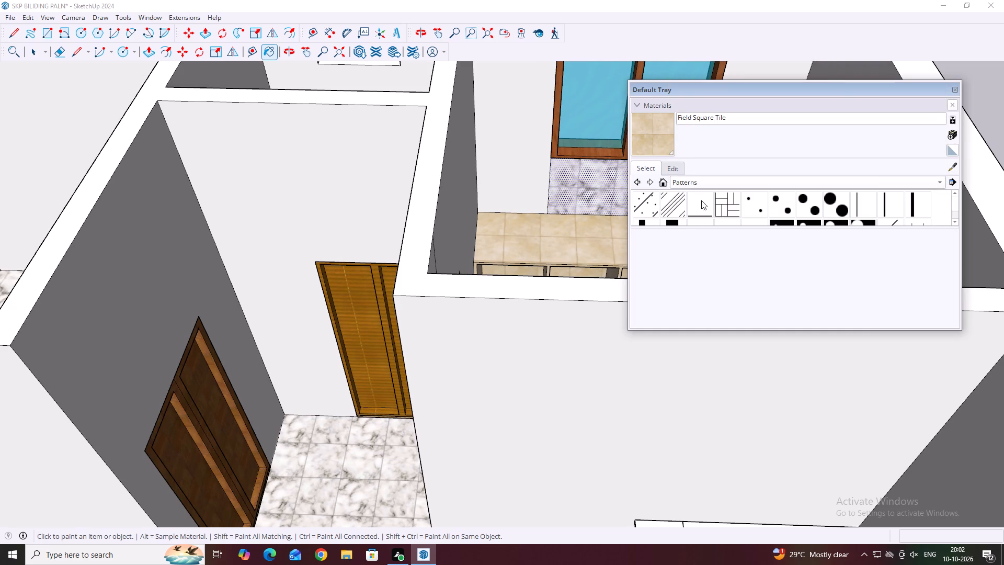
scroll(711, 205, "down", 10)
scroll(711, 203, "up", 17)
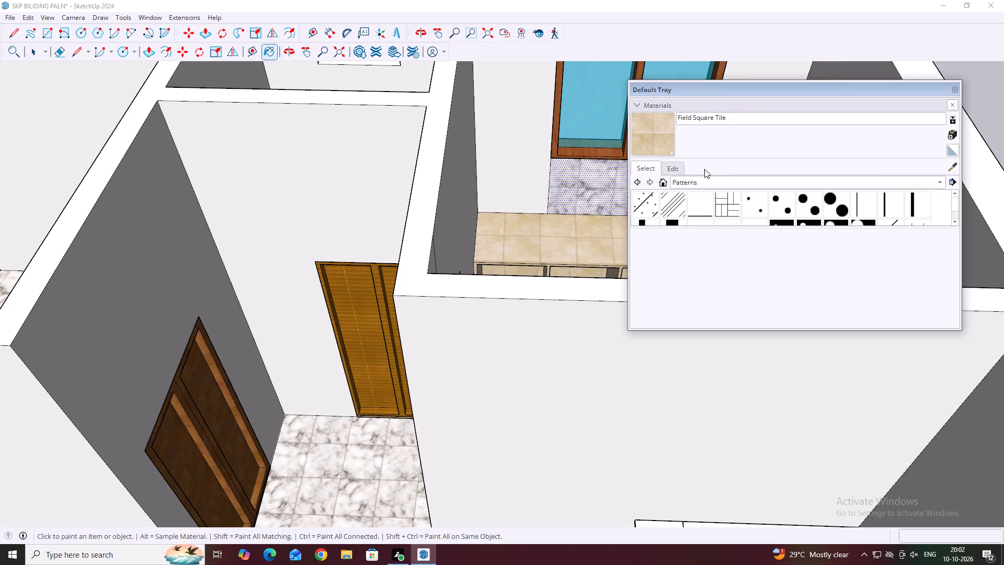
left_click(699, 187)
left_click(710, 165)
scroll(749, 216, "down", 10)
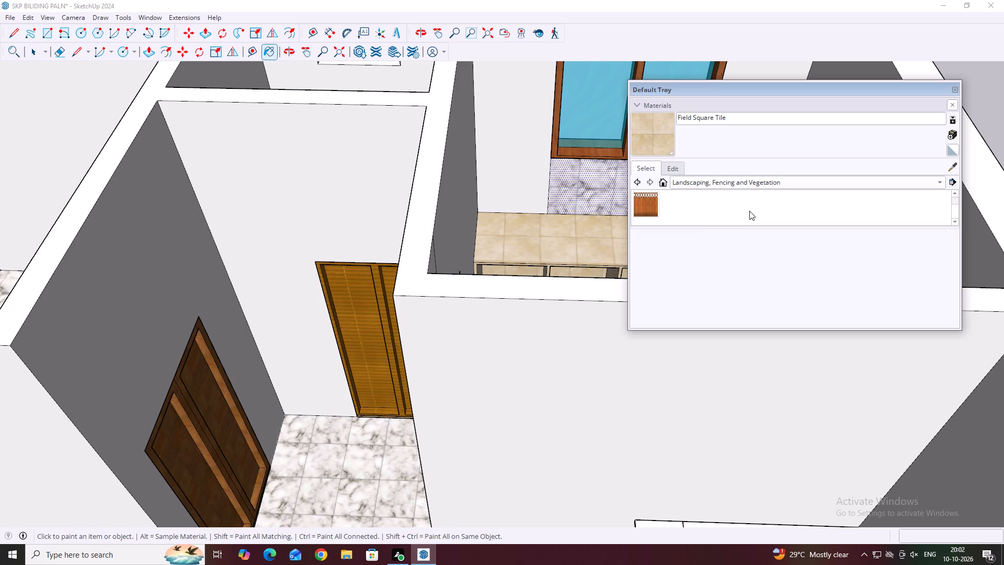
scroll(710, 191, "up", 2)
left_click(721, 184)
left_click(703, 198)
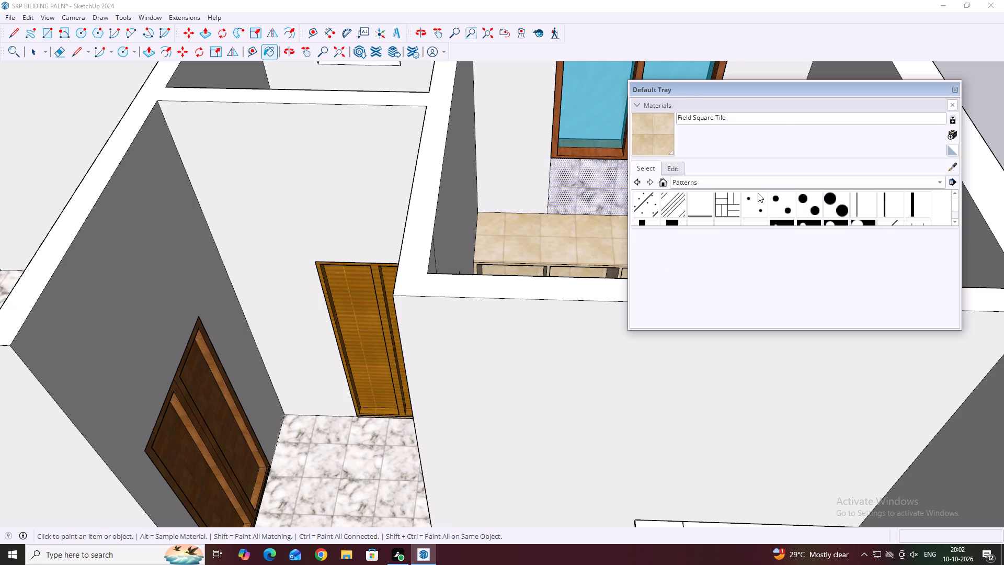
left_click(756, 186)
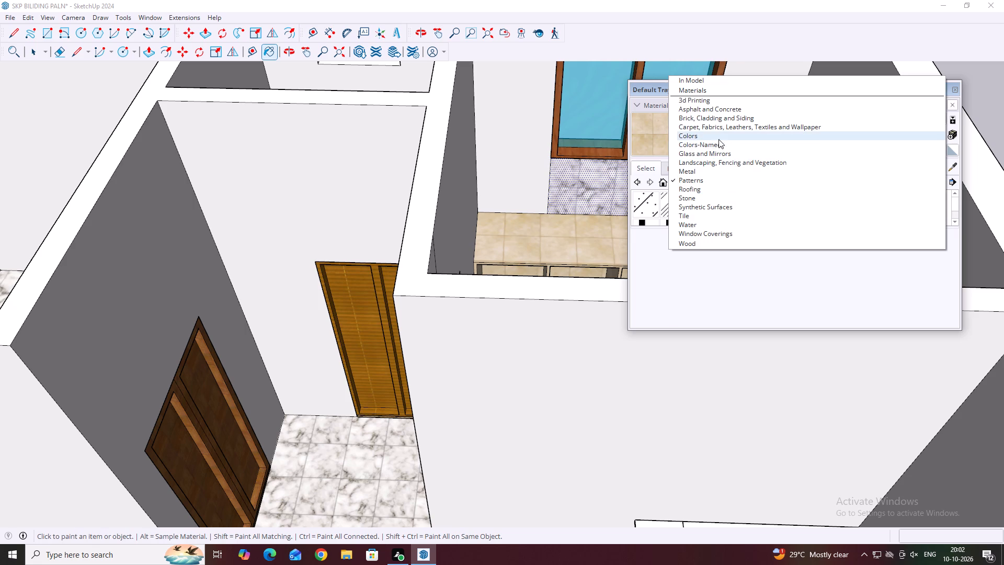
left_click(710, 134)
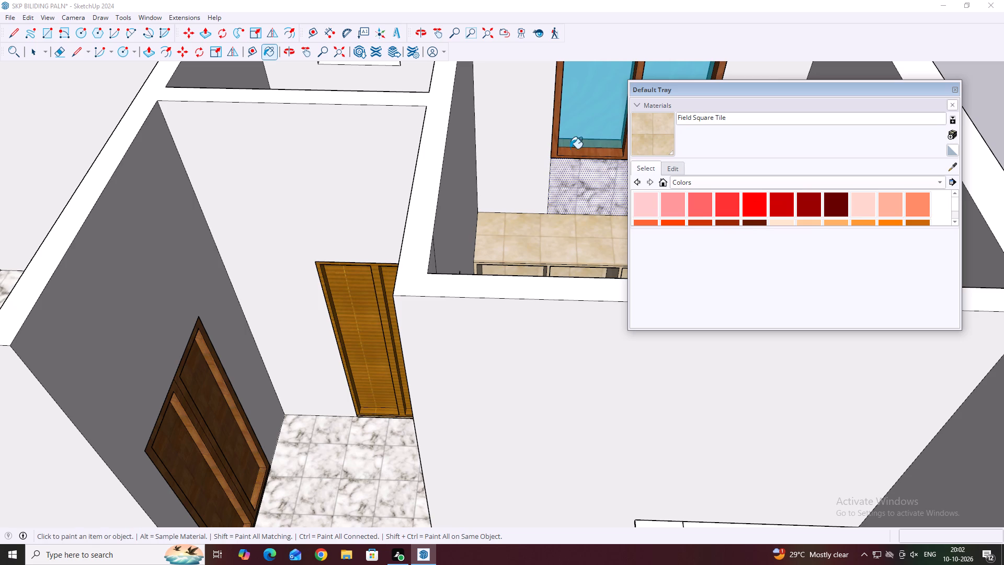
scroll(738, 217, "down", 20)
scroll(738, 217, "down", 1)
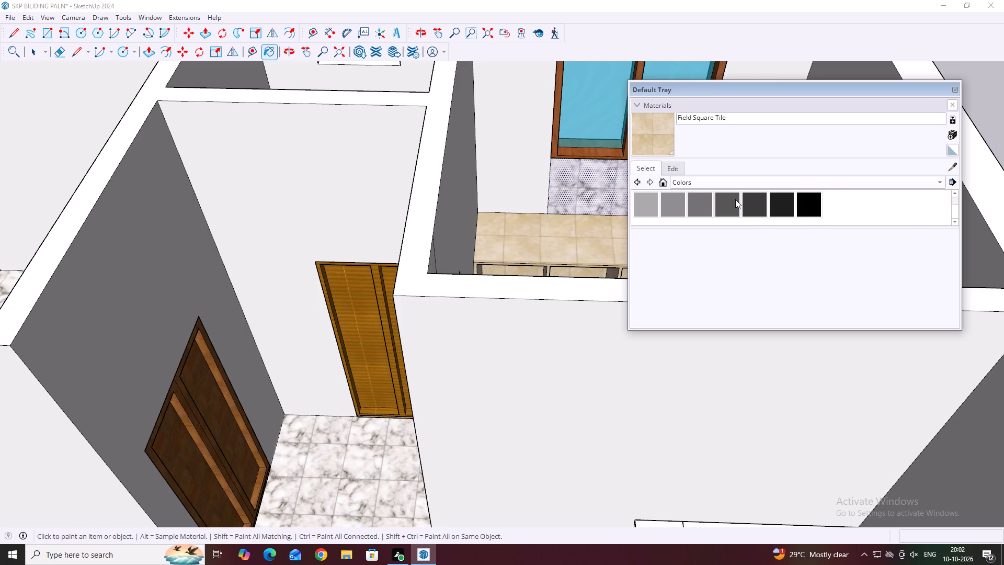
scroll(809, 202, "up", 17)
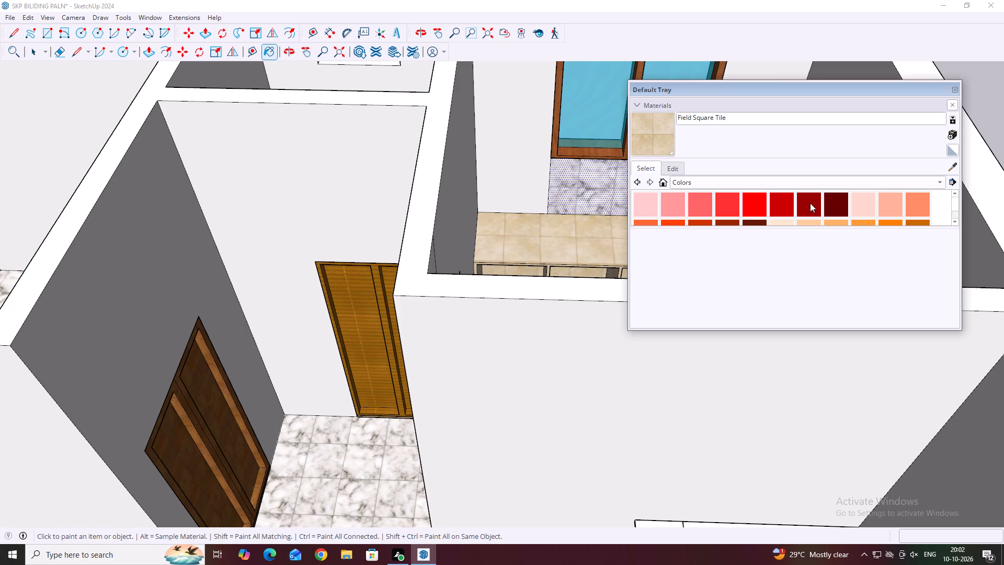
scroll(810, 203, "up", 2)
scroll(810, 203, "down", 11)
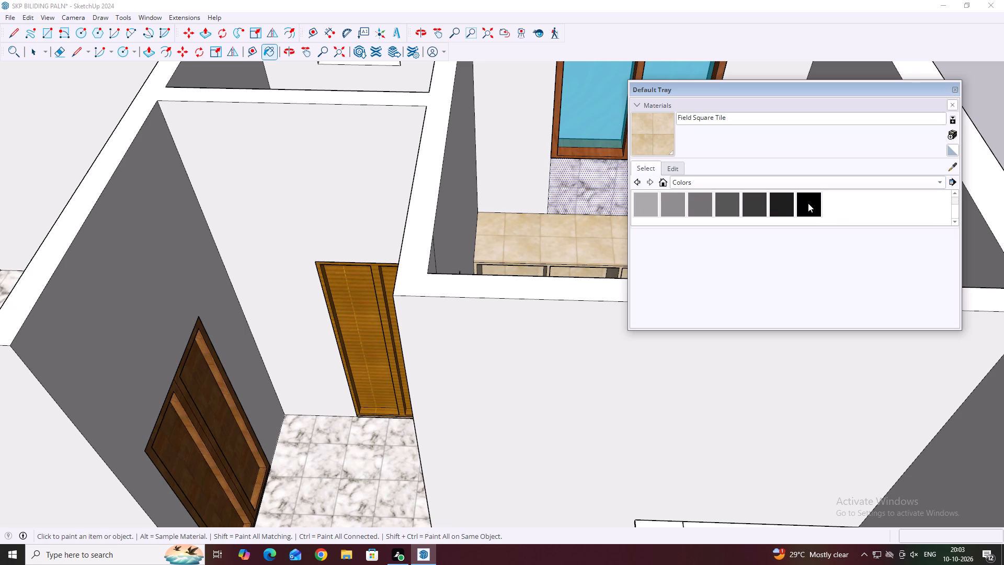
left_click(958, 91)
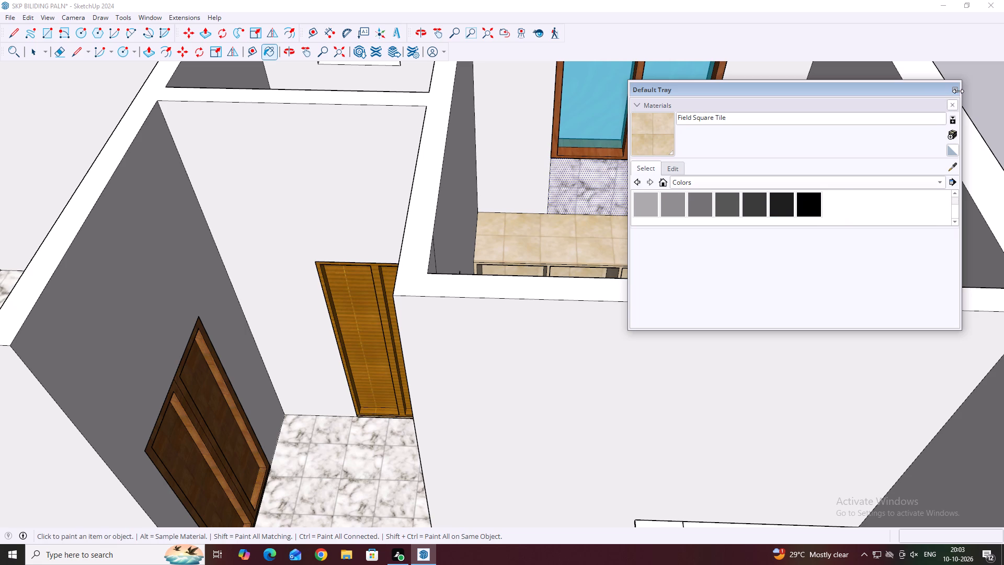
left_click(956, 91)
Deselect the marble-tiled wall face below the kitchen window.
scroll(590, 263, "down", 10)
left_click(754, 193)
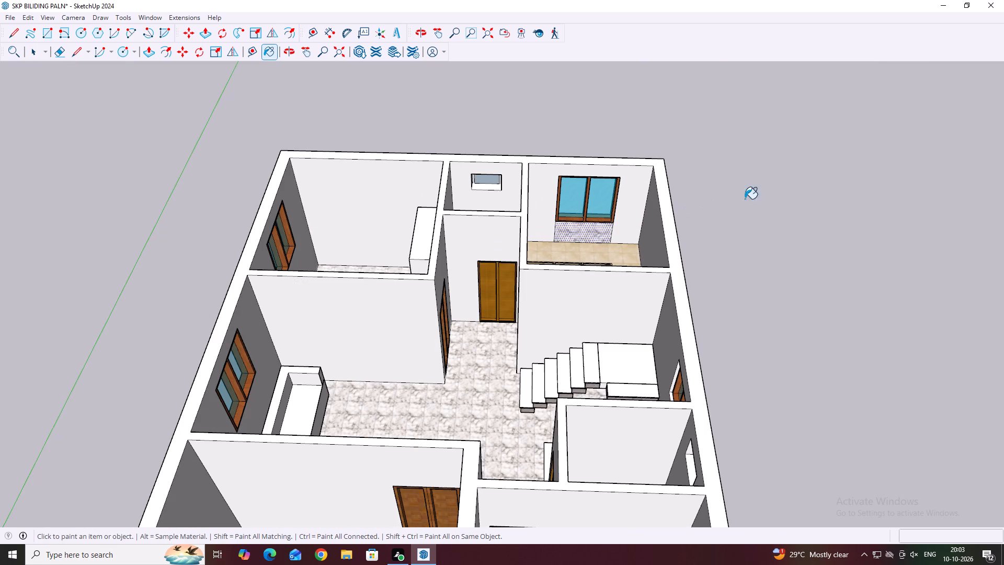
scroll(687, 216, "up", 2)
key("space")
left_click(686, 216)
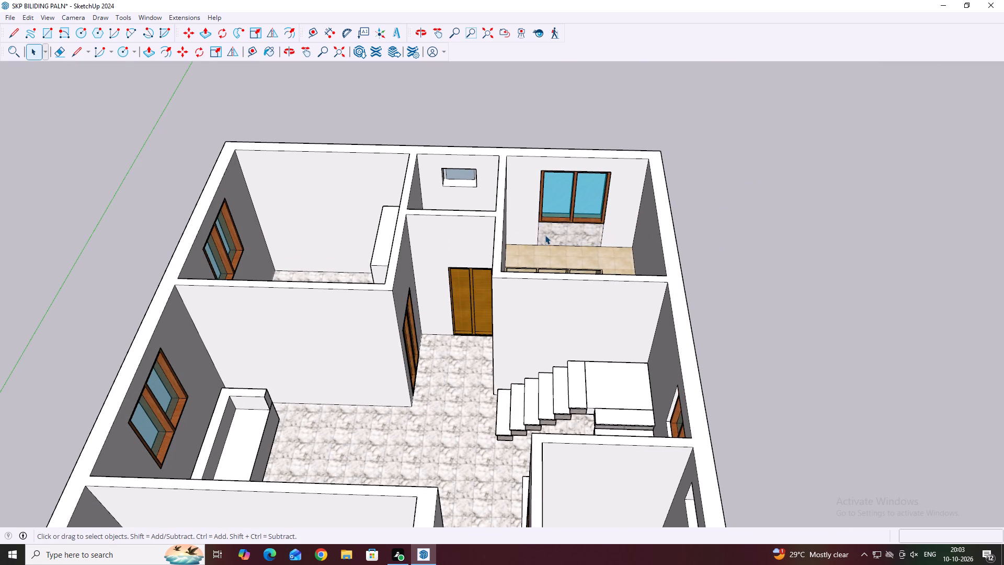
Look over the house plan around the kitchen and stairs, and browse the Colors material collection for a suitable finish.
scroll(545, 235, "up", 3)
middle_click_drag(497, 184, 594, 159)
scroll(646, 277, "down", 2)
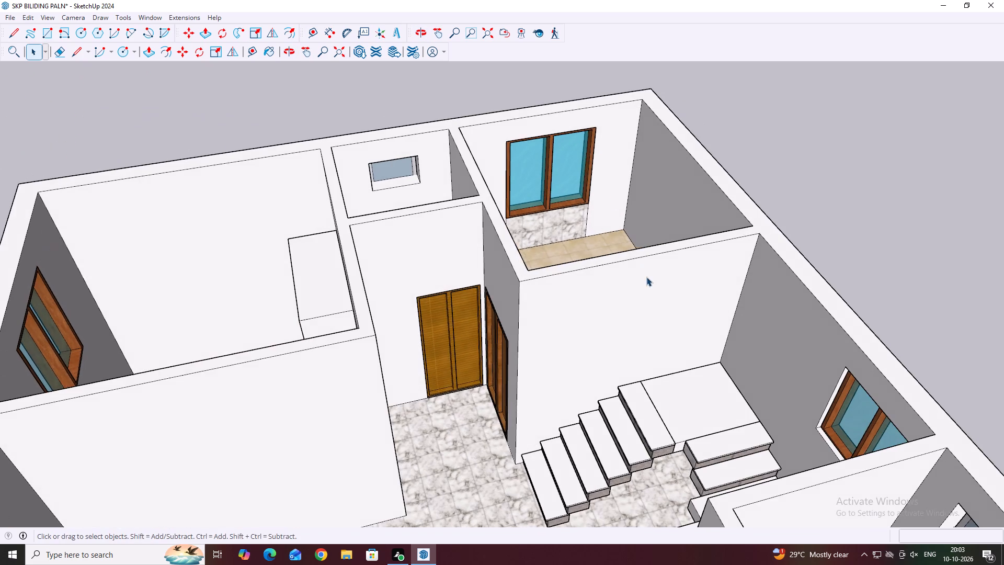
scroll(646, 277, "down", 3)
key("b")
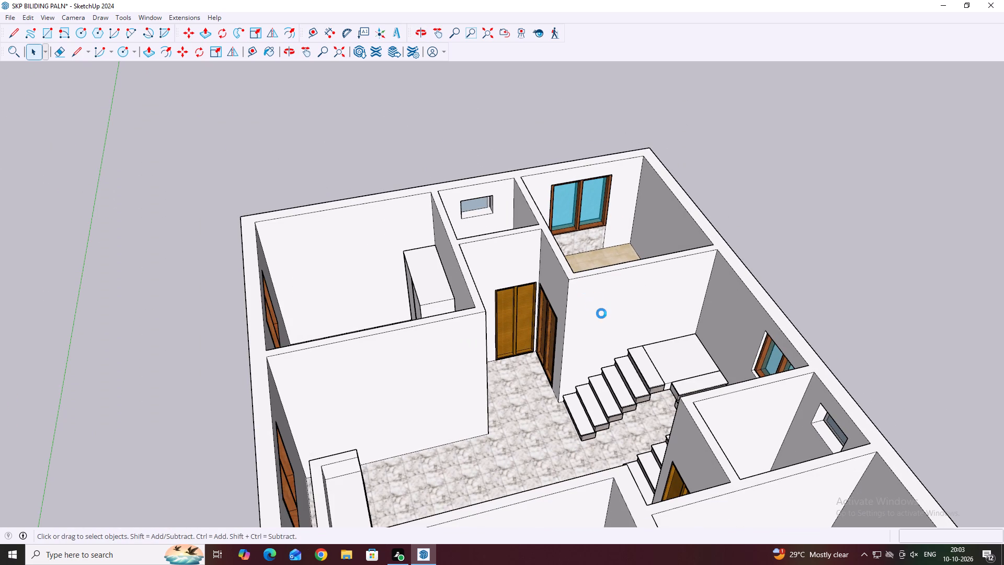
scroll(601, 313, "up", 2)
scroll(663, 354, "down", 5)
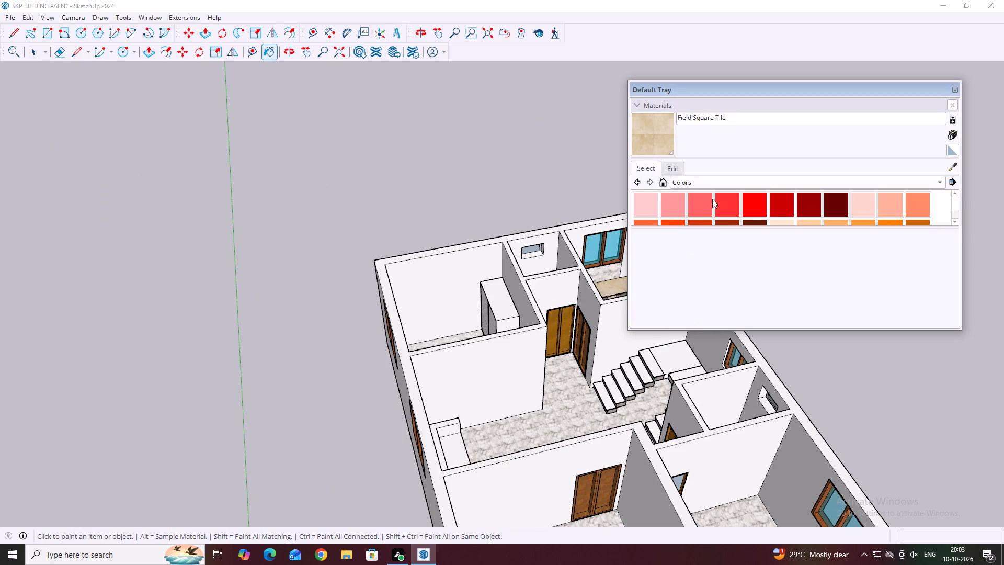
middle_click_drag(681, 212, 734, 229)
scroll(782, 222, "up", 9)
middle_click_drag(781, 210, 811, 209)
scroll(802, 211, "down", 8)
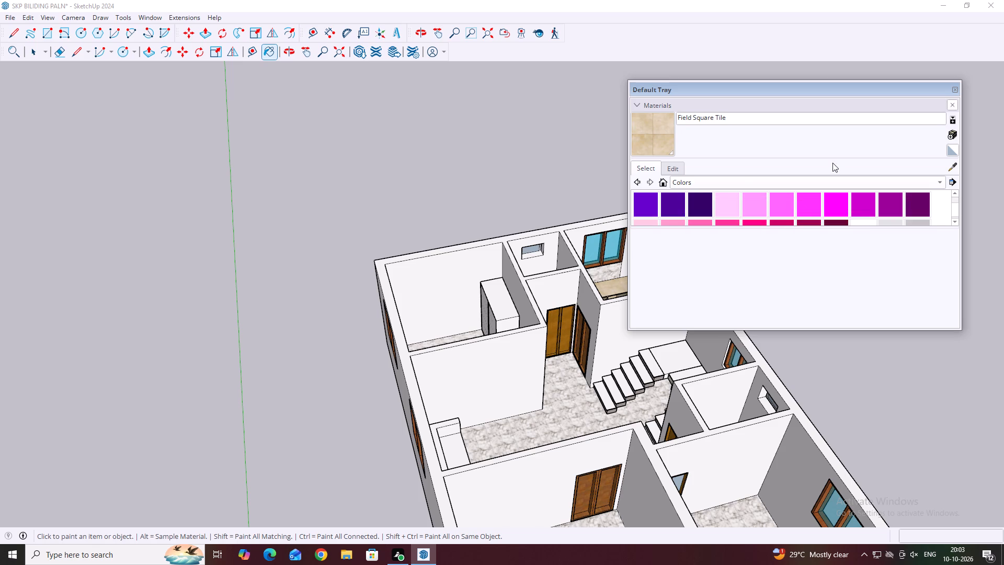
Paint the staircase's upper landing with Granite Tile from the Tile material collection.
left_click(736, 178)
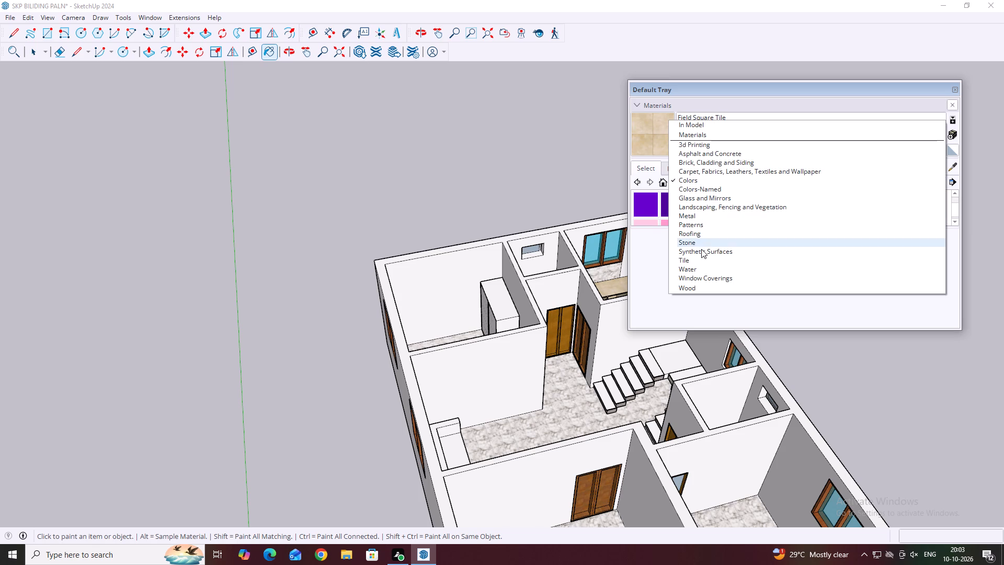
left_click(698, 259)
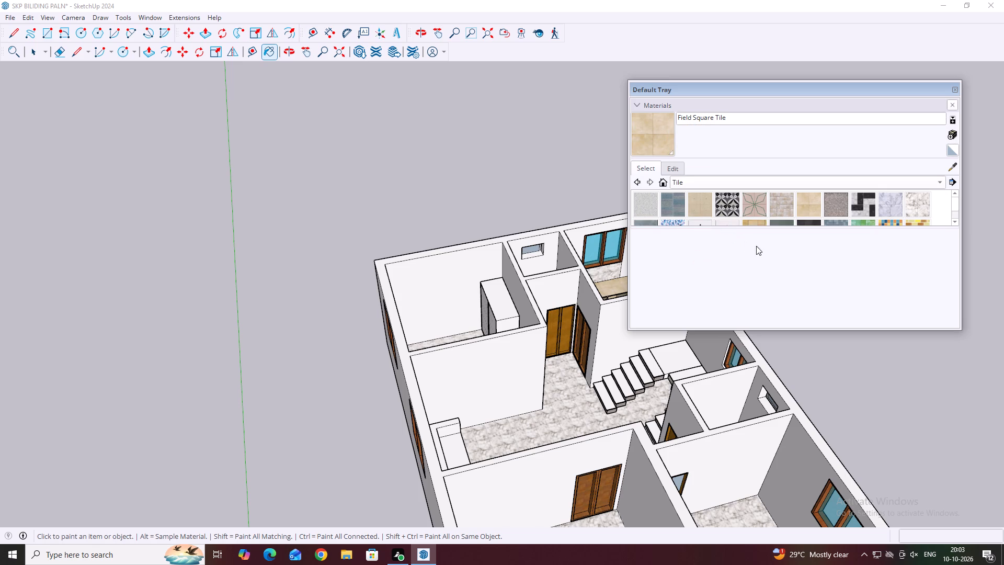
scroll(781, 205, "up", 4)
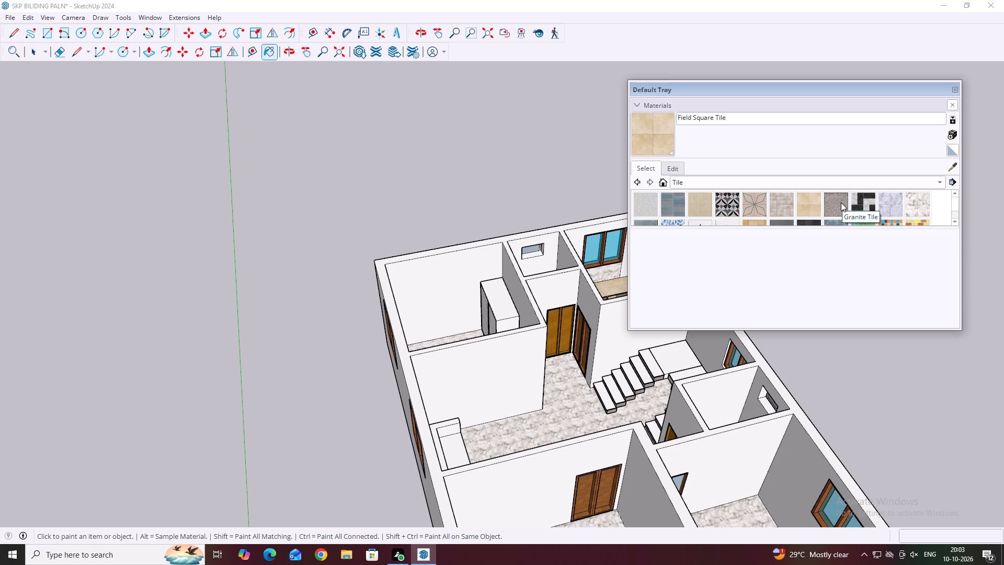
left_click(841, 202)
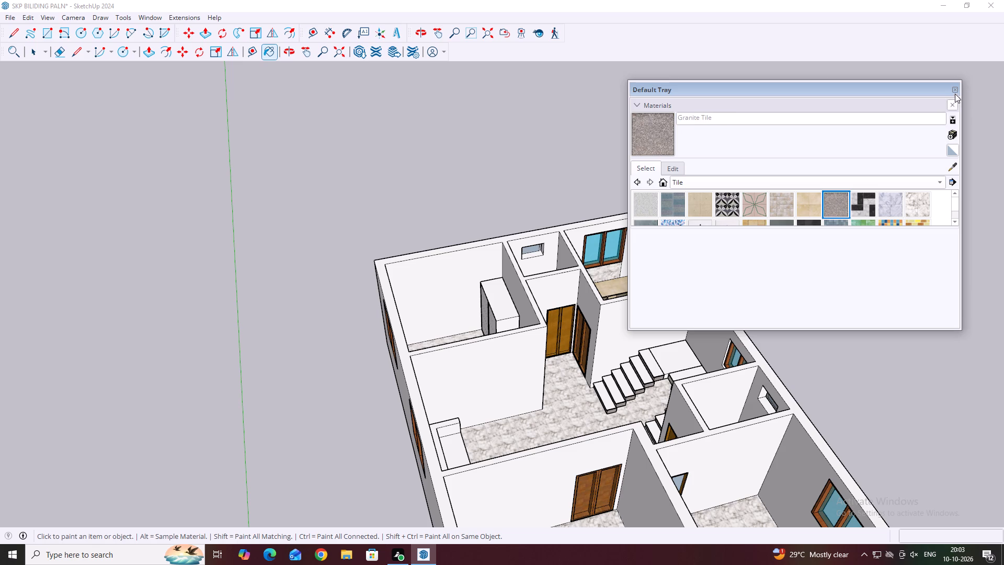
left_click(957, 91)
middle_click_drag(655, 366, 717, 376)
scroll(669, 344, "up", 8)
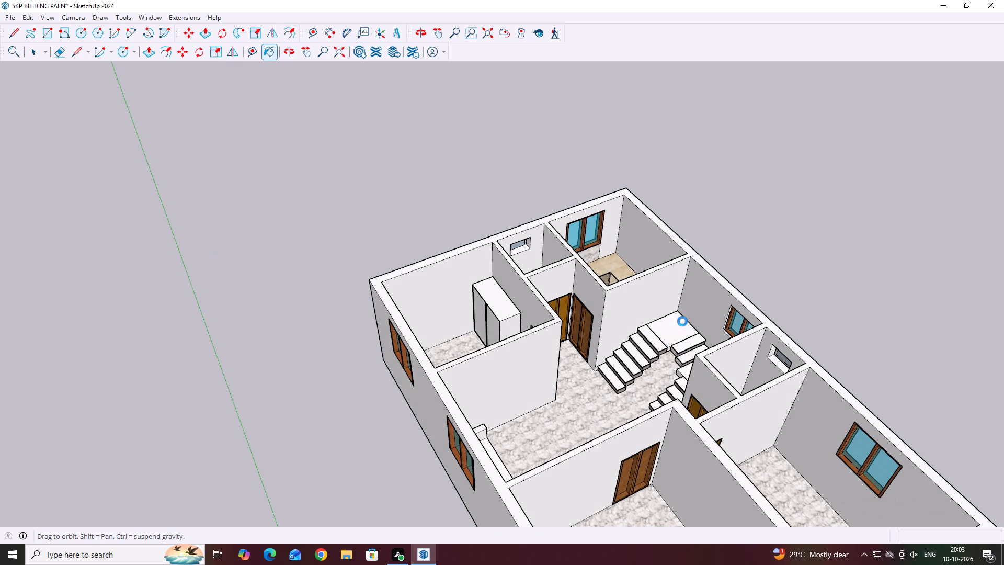
scroll(682, 321, "up", 2)
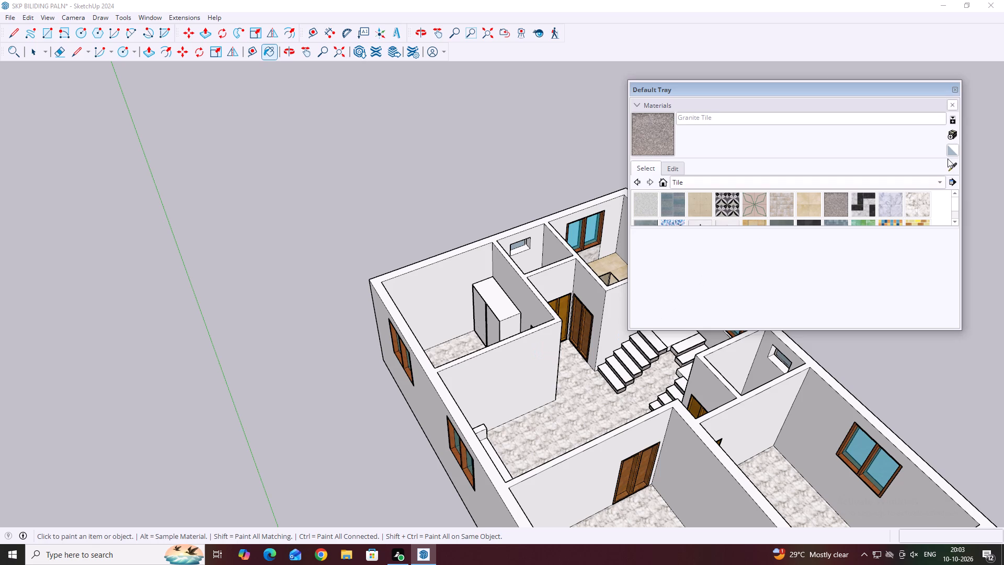
left_click(655, 130)
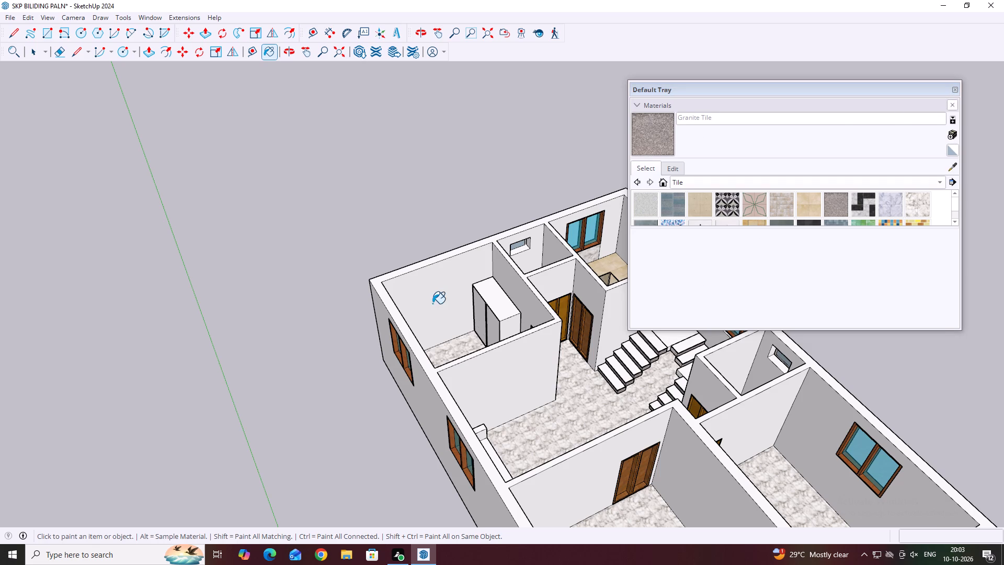
scroll(429, 303, "down", 6)
scroll(528, 321, "up", 11)
left_click(587, 291)
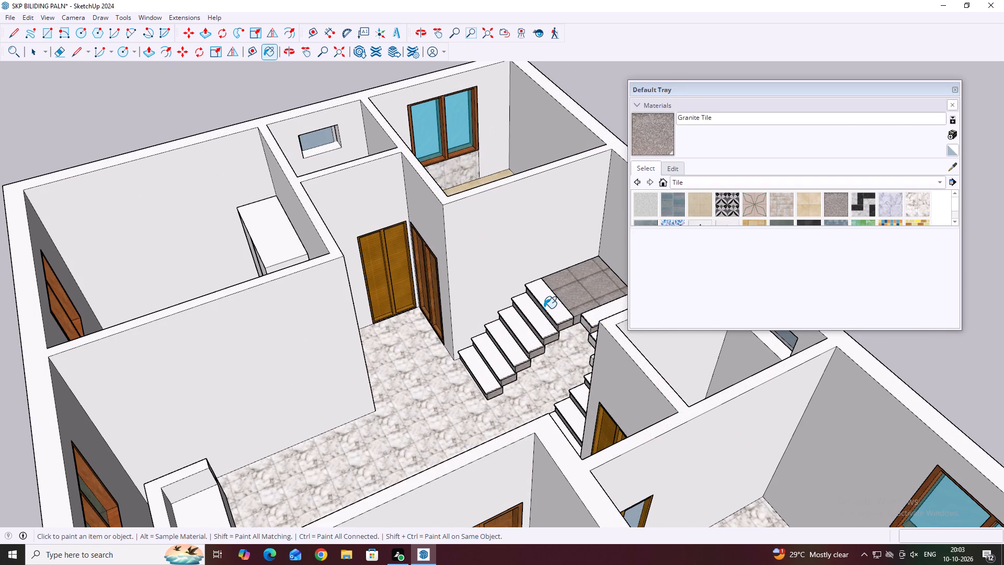
Cover all the steps of the flight beside the kitchen wall with Granite Tile.
left_click(547, 304)
left_click(540, 323)
scroll(522, 341, "up", 3)
left_click(522, 336)
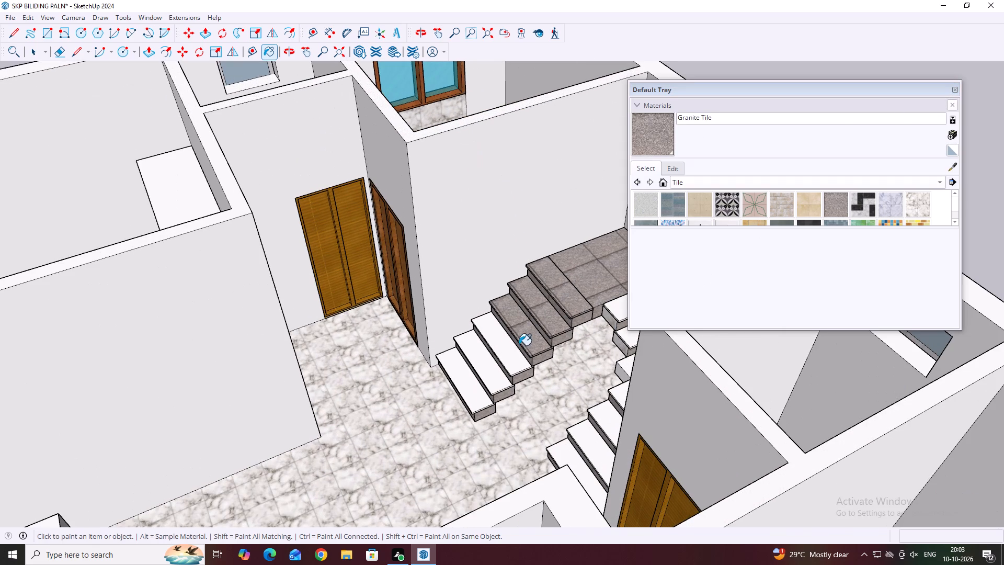
left_click(508, 356)
left_click(486, 369)
left_click(473, 380)
scroll(432, 347, "down", 7)
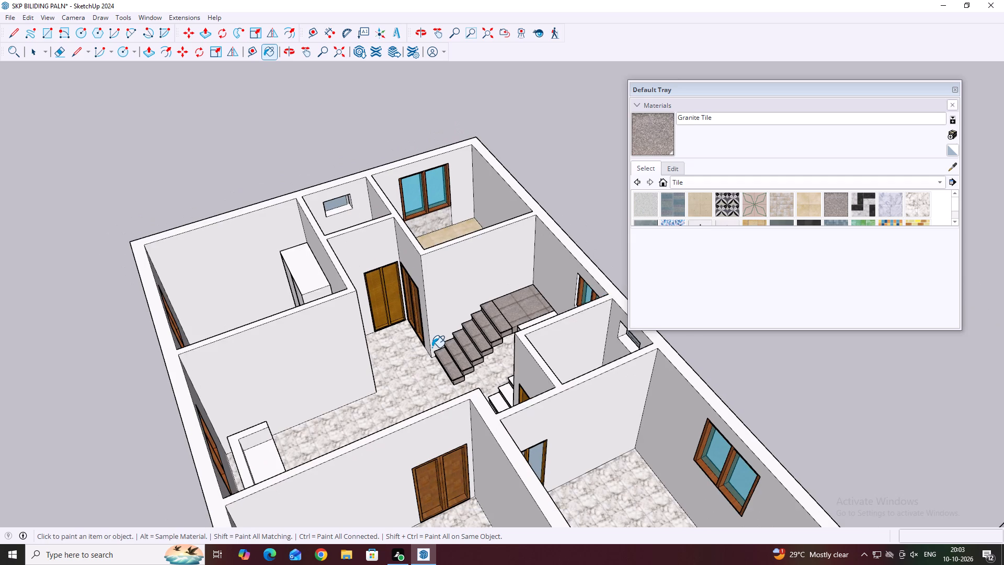
Paint the two short steps between the landings and the second landing with Granite Tile.
middle_click_drag(553, 321, 562, 379)
middle_click_drag(550, 300, 554, 334)
scroll(544, 317, "up", 3)
left_click(540, 321)
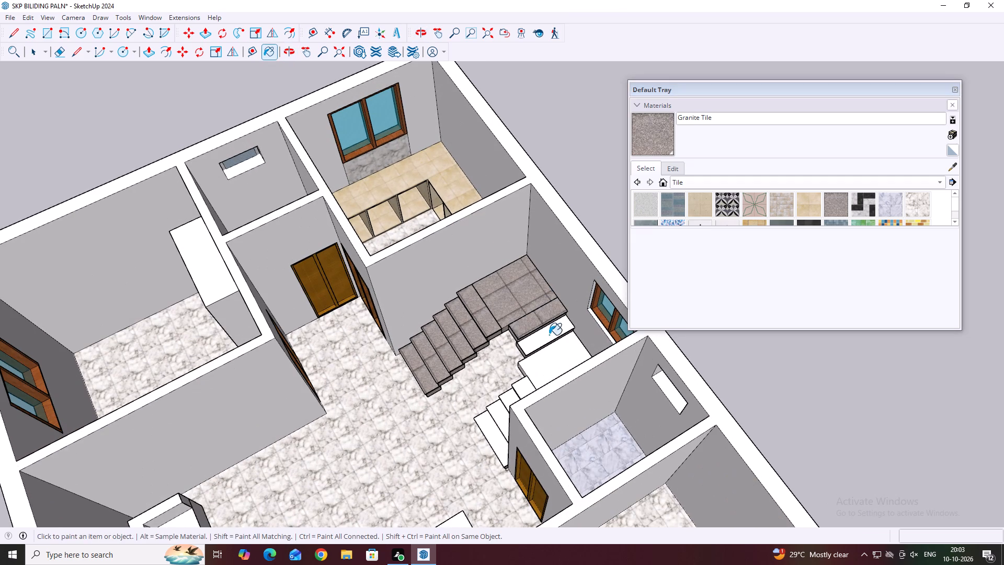
left_click(550, 335)
left_click_drag(569, 354, 569, 359)
Cover the four steps of the flight leading down from the second landing with Granite Tile.
middle_click_drag(501, 371, 603, 377)
scroll(569, 385, "up", 3)
left_click(565, 383)
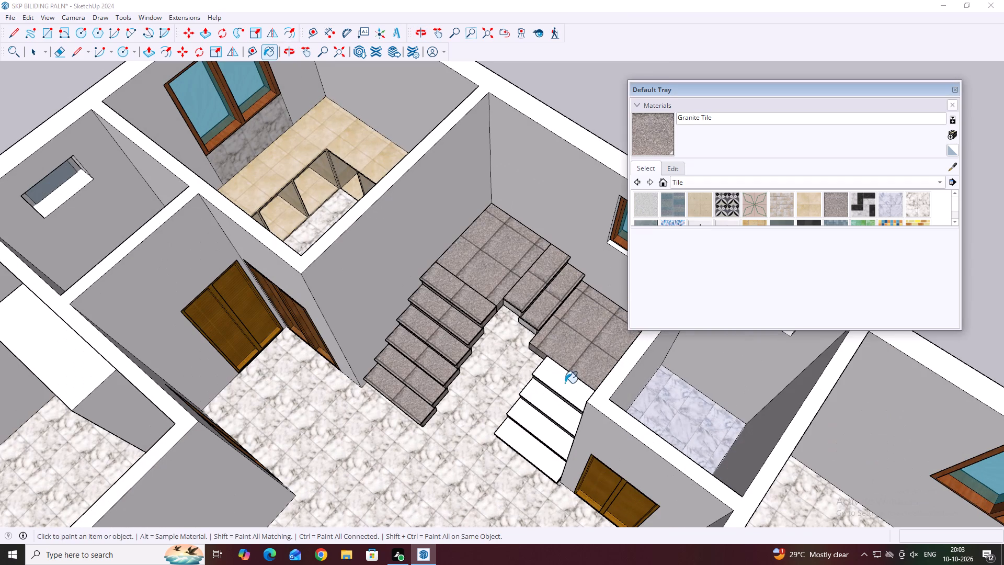
left_click(551, 404)
left_click(543, 425)
left_click(531, 448)
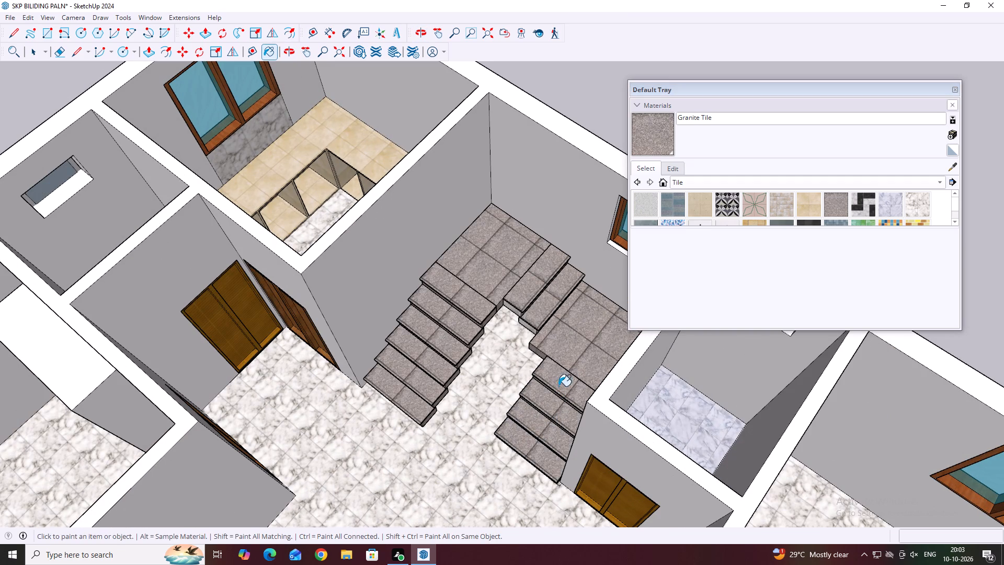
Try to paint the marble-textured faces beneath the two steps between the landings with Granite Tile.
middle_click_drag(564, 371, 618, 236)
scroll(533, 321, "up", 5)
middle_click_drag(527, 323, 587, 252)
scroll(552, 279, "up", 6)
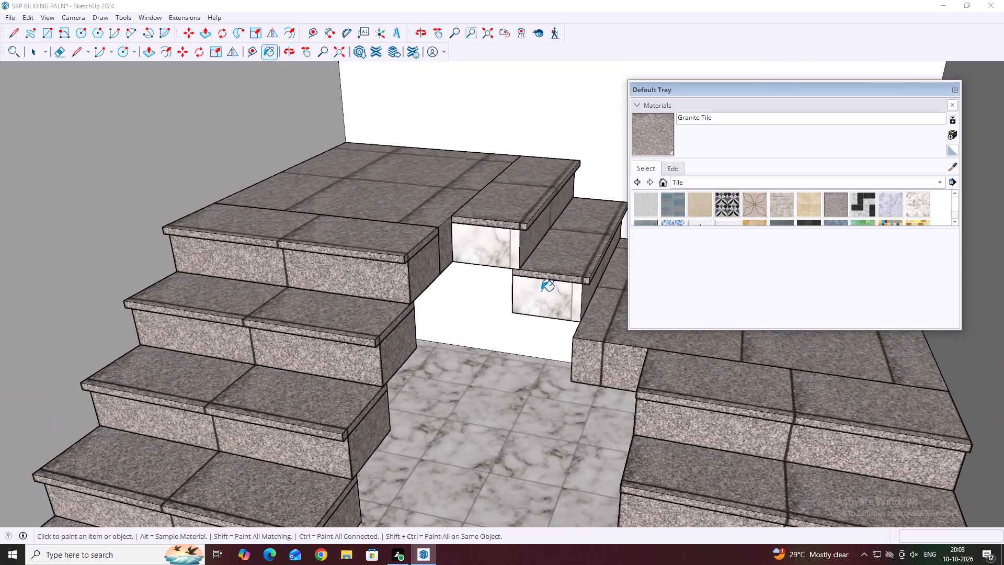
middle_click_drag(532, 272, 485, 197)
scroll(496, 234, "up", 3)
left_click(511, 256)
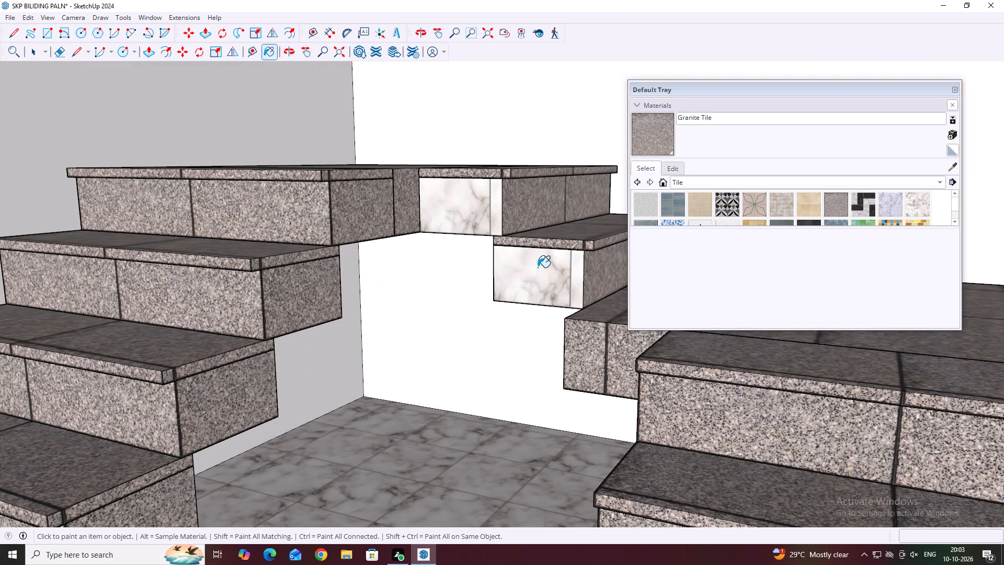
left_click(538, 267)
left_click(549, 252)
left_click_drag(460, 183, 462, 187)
Stop painting and close the materials tray.
scroll(497, 231, "down", 12)
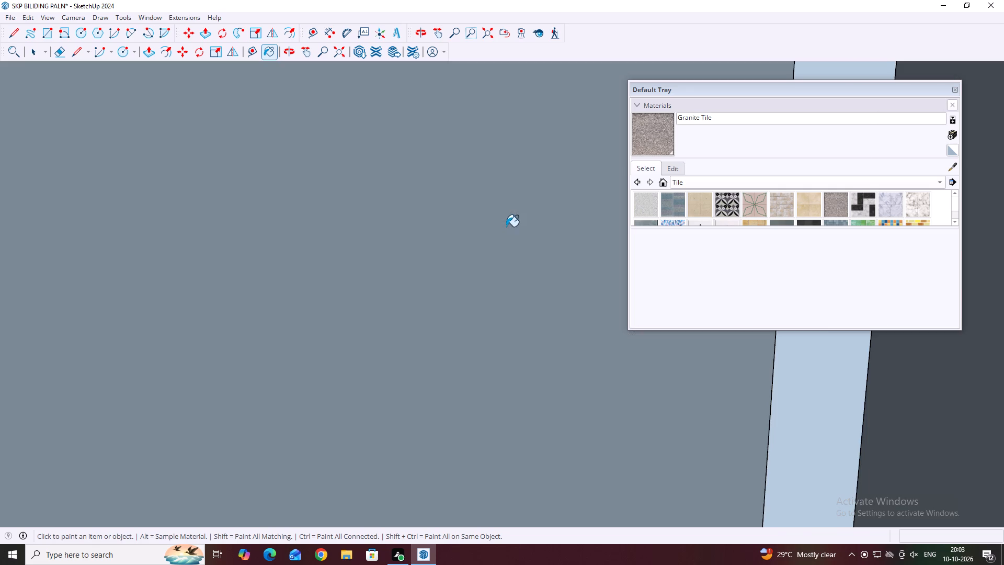
middle_click_drag(550, 280, 557, 294)
scroll(552, 282, "down", 13)
key("space")
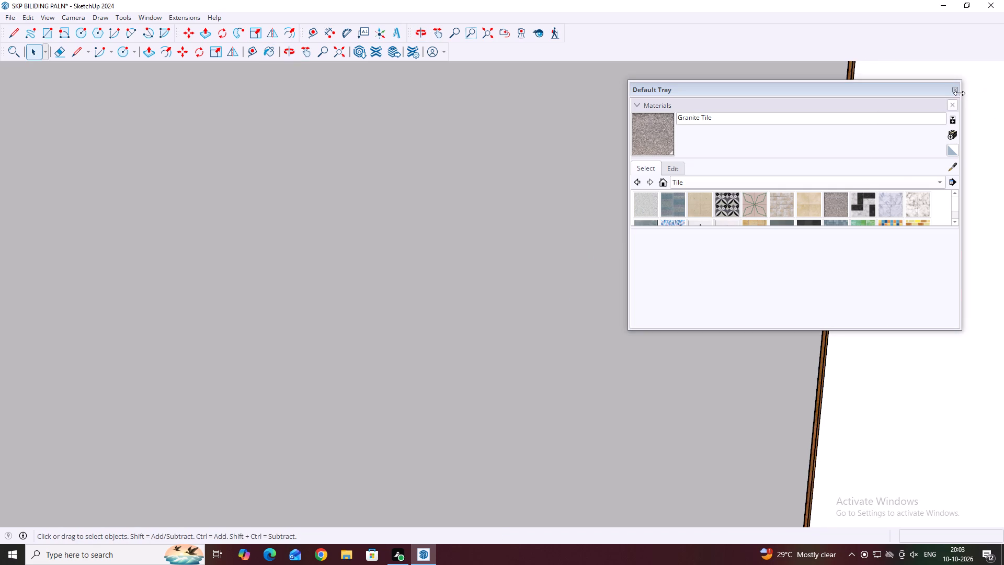
left_click(958, 93)
left_click(954, 91)
scroll(814, 226, "down", 7)
left_click_drag(956, 88, 953, 94)
scroll(676, 205, "down", 6)
left_click(954, 91)
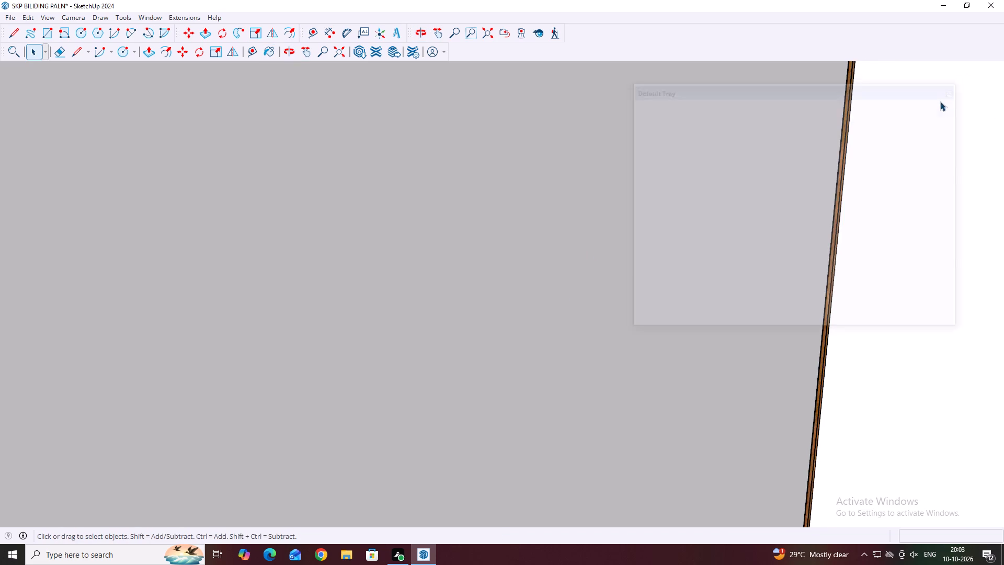
scroll(809, 195, "down", 20)
scroll(809, 195, "down", 20)
scroll(809, 195, "down", 6)
key("Escape")
Zoom back out to the house plan and examine the staircase finish and the surrounding rooms from above.
middle_click(779, 193)
middle_click(776, 182)
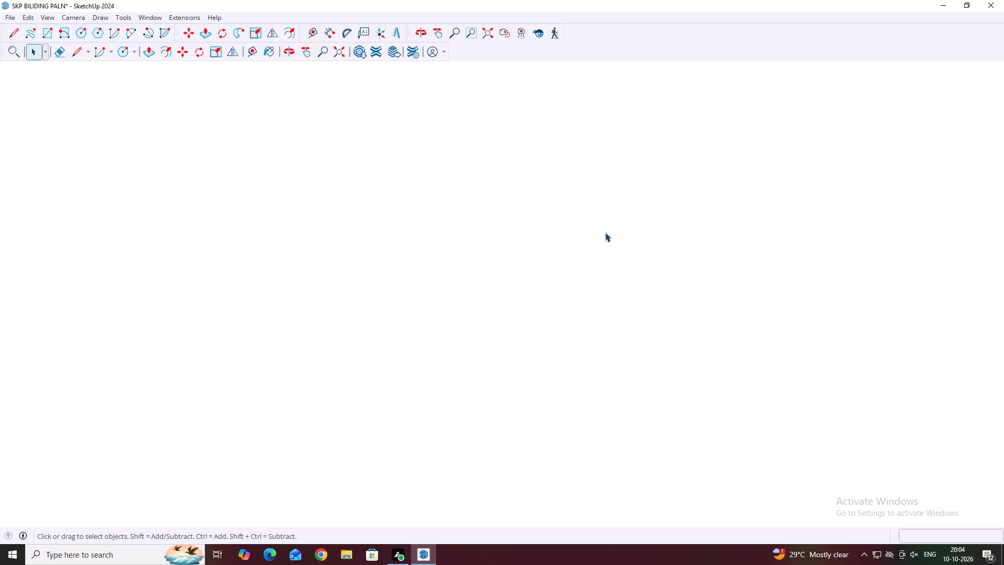
scroll(605, 232, "down", 20)
scroll(605, 232, "down", 20)
scroll(605, 232, "down", 15)
middle_click(608, 295)
middle_click(614, 292)
middle_click(614, 293)
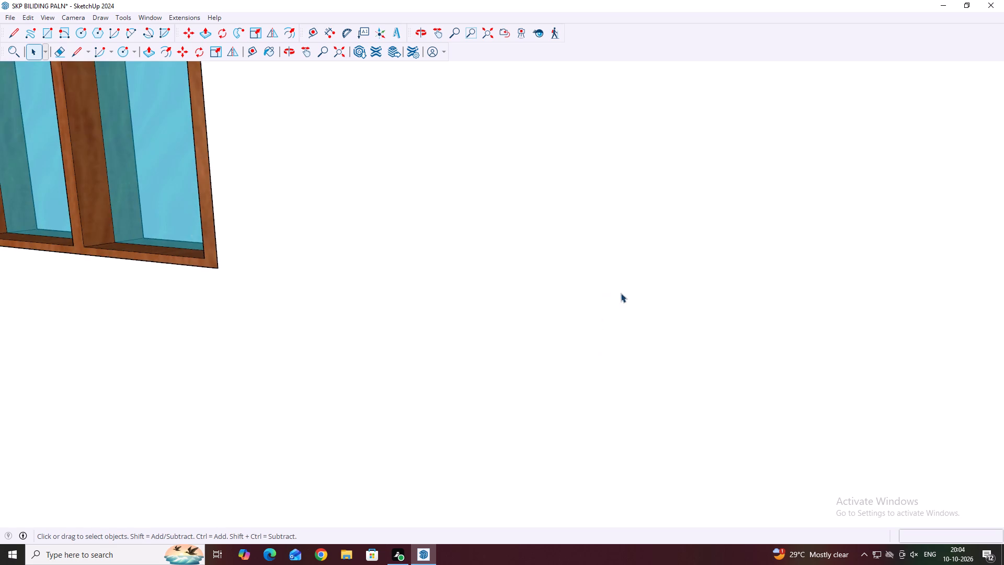
middle_click(618, 288)
scroll(621, 293, "down", 20)
scroll(621, 293, "down", 8)
middle_click(622, 290)
middle_click(623, 289)
middle_click(623, 282)
middle_click(623, 279)
middle_click_drag(760, 163, 797, 339)
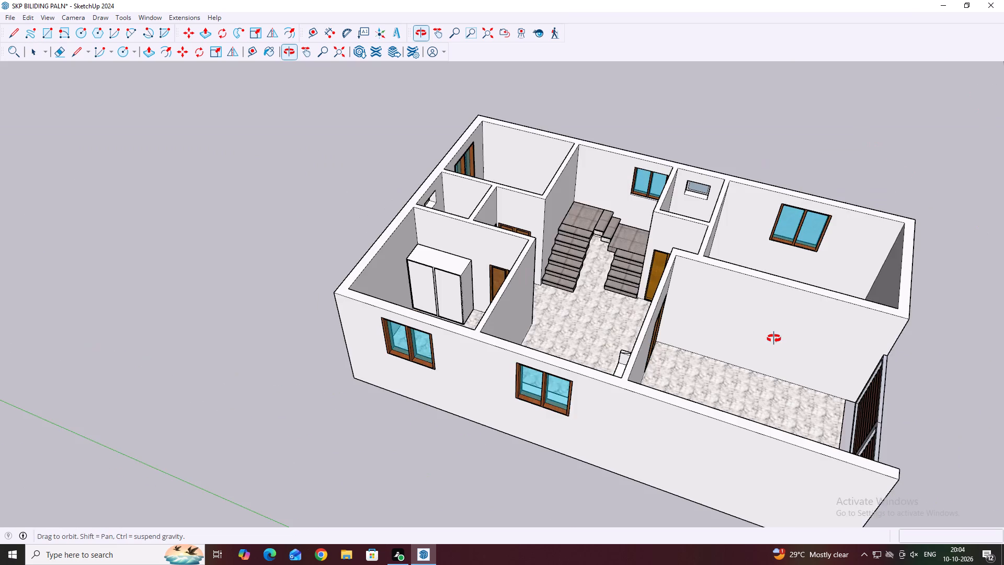
scroll(617, 273, "down", 6)
middle_click(618, 274)
scroll(574, 262, "down", 6)
scroll(608, 232, "down", 1)
middle_click_drag(727, 230, 710, 244)
scroll(615, 258, "up", 8)
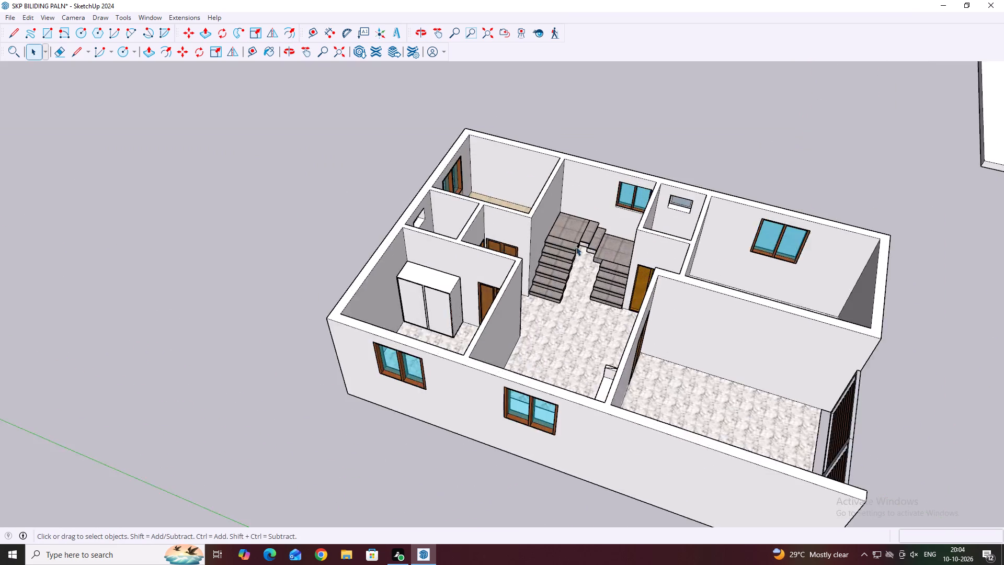
scroll(576, 246, "up", 8)
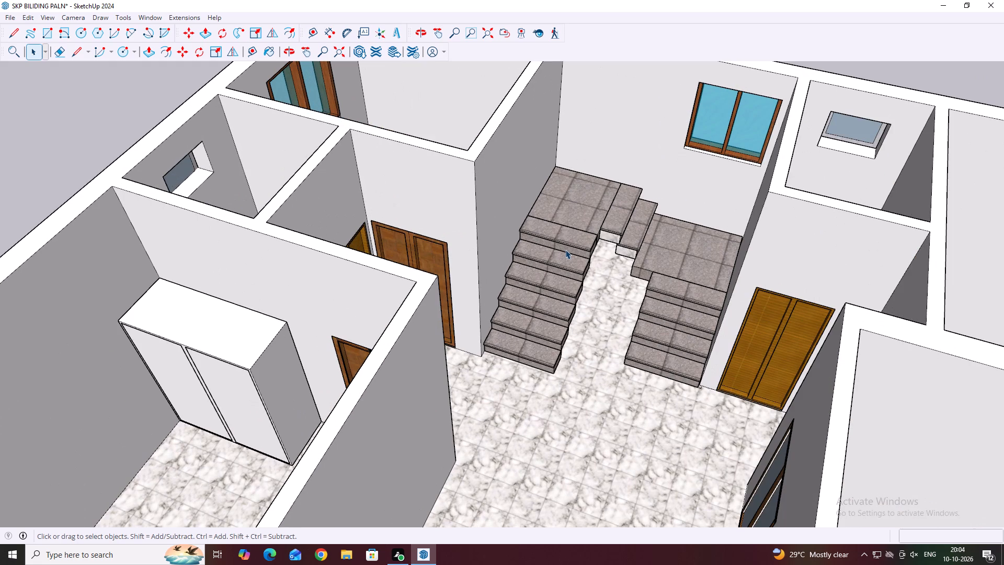
scroll(636, 230, "down", 2)
middle_click_drag(632, 240, 683, 274)
scroll(683, 274, "down", 2)
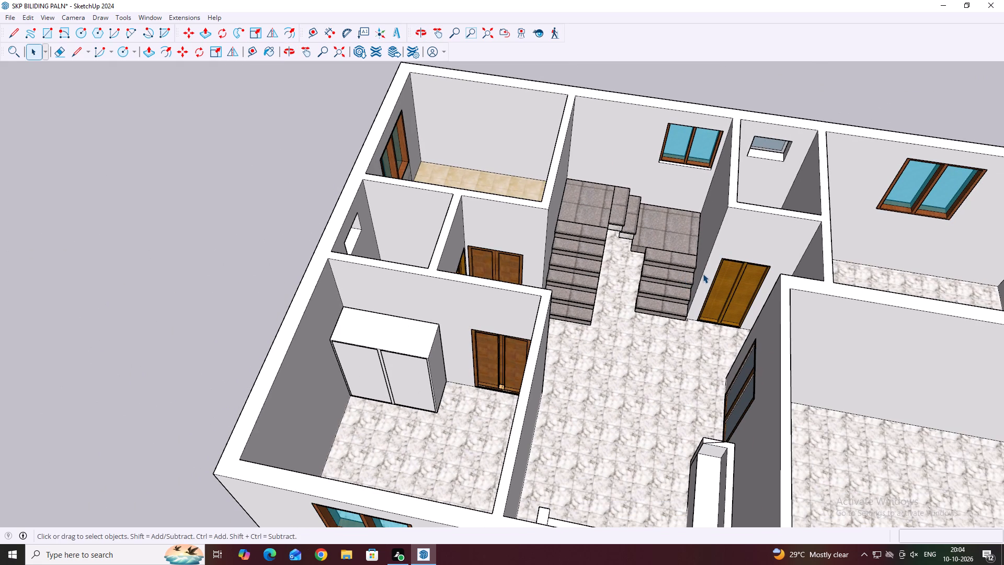
middle_click_drag(683, 242, 686, 327)
middle_click_drag(652, 246, 636, 297)
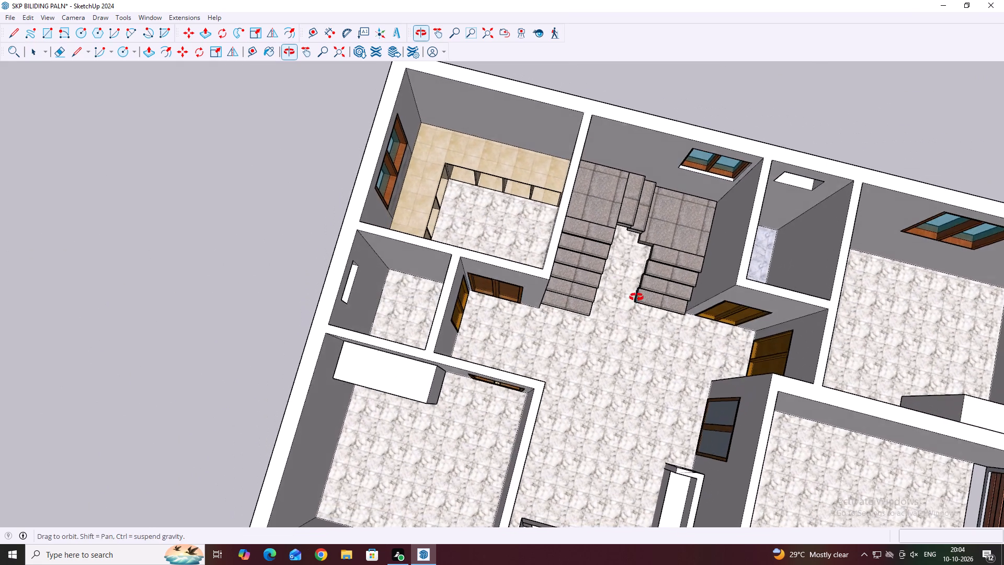
middle_click_drag(636, 297, 635, 319)
middle_click_drag(630, 246, 600, 193)
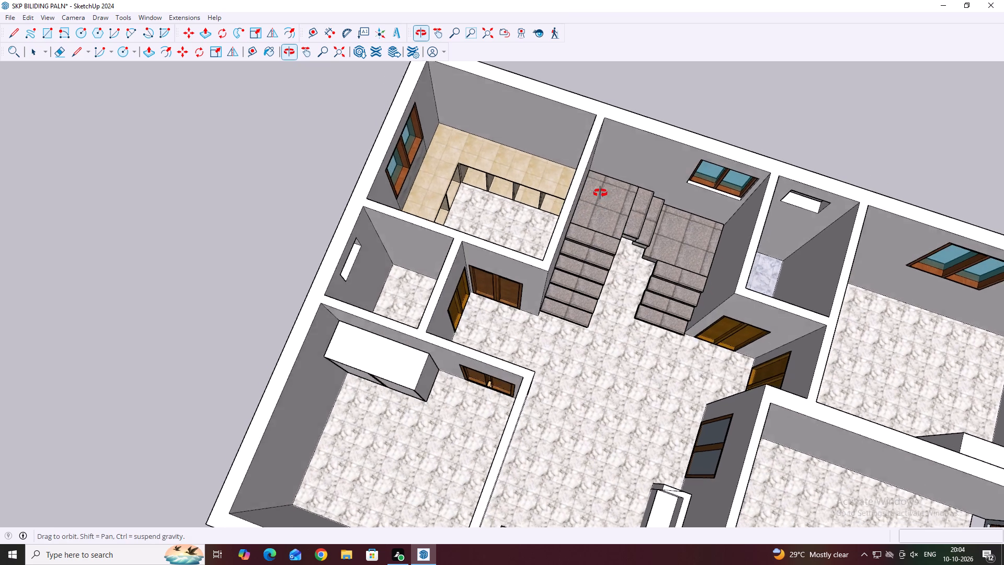
middle_click_drag(600, 193, 594, 180)
Look over the whole house plan from different sides, checking the floors, staircase, kitchen and furniture.
scroll(588, 178, "down", 7)
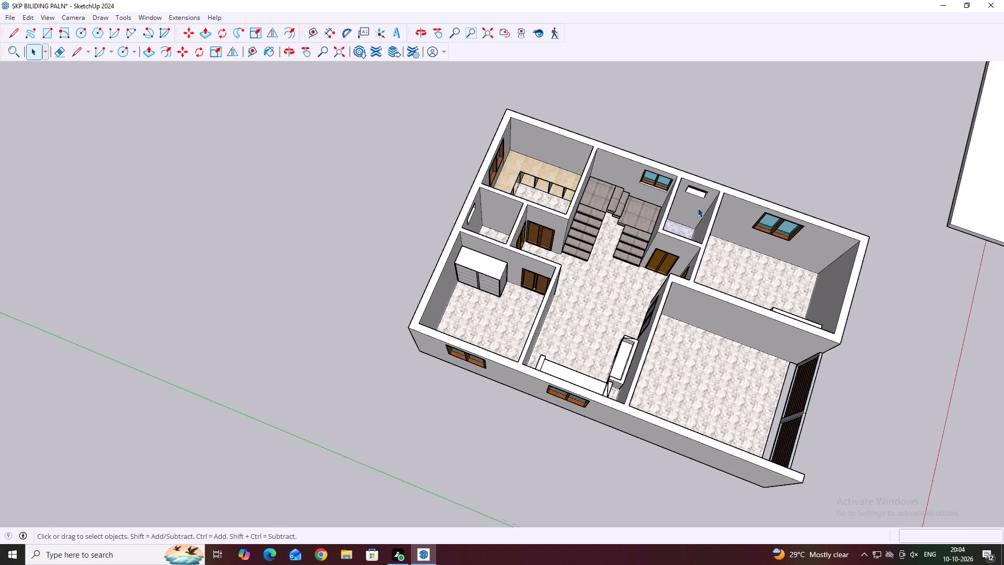
middle_click_drag(712, 232, 554, 201)
middle_click_drag(630, 223, 500, 183)
middle_click_drag(556, 180, 470, 155)
scroll(544, 128, "down", 6)
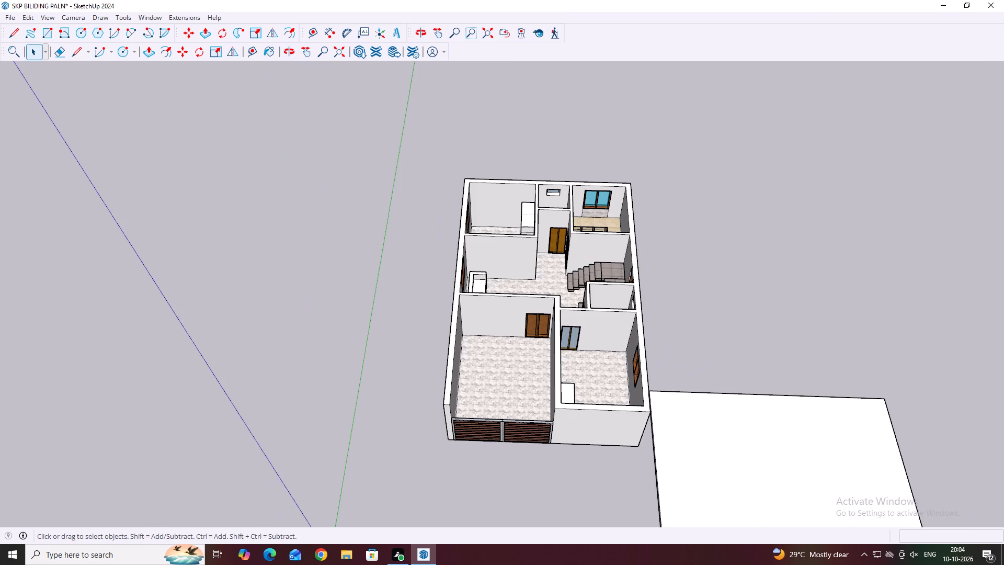
middle_click_drag(633, 281, 422, 239)
middle_click_drag(530, 248, 458, 281)
scroll(532, 279, "up", 3)
middle_click_drag(532, 280, 508, 277)
middle_click_drag(624, 301, 520, 327)
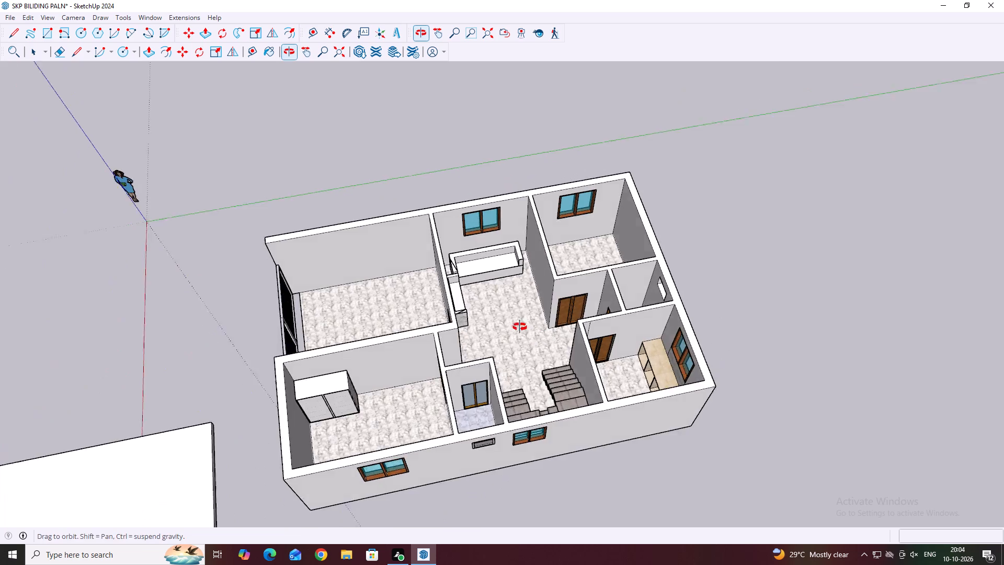
middle_click_drag(520, 327, 516, 325)
scroll(496, 307, "up", 3)
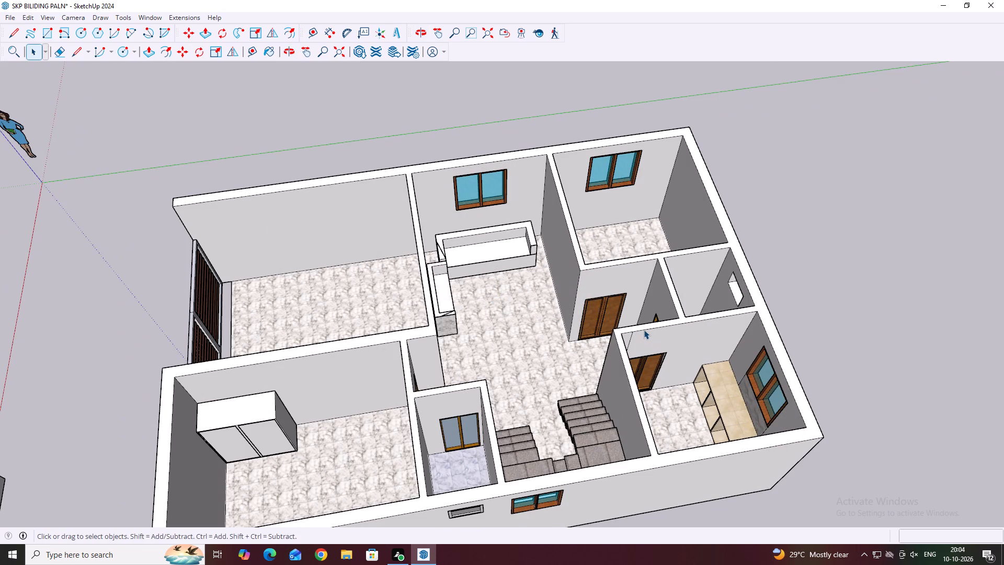
middle_click_drag(555, 308, 613, 285)
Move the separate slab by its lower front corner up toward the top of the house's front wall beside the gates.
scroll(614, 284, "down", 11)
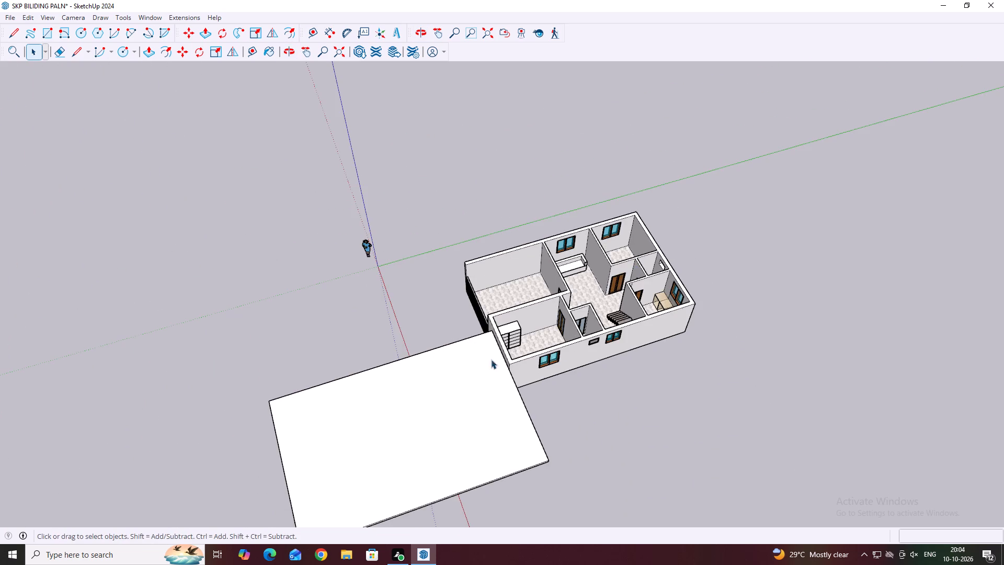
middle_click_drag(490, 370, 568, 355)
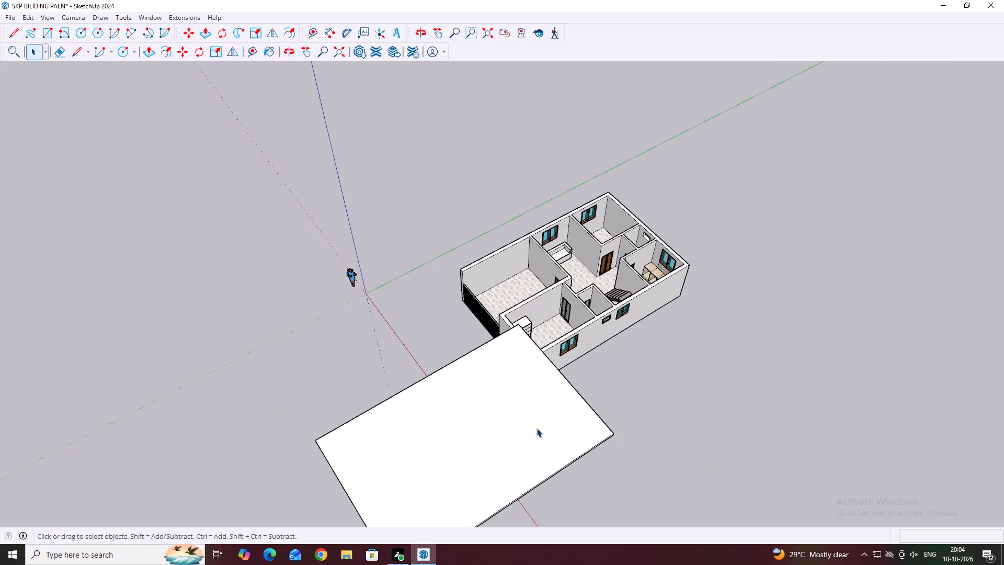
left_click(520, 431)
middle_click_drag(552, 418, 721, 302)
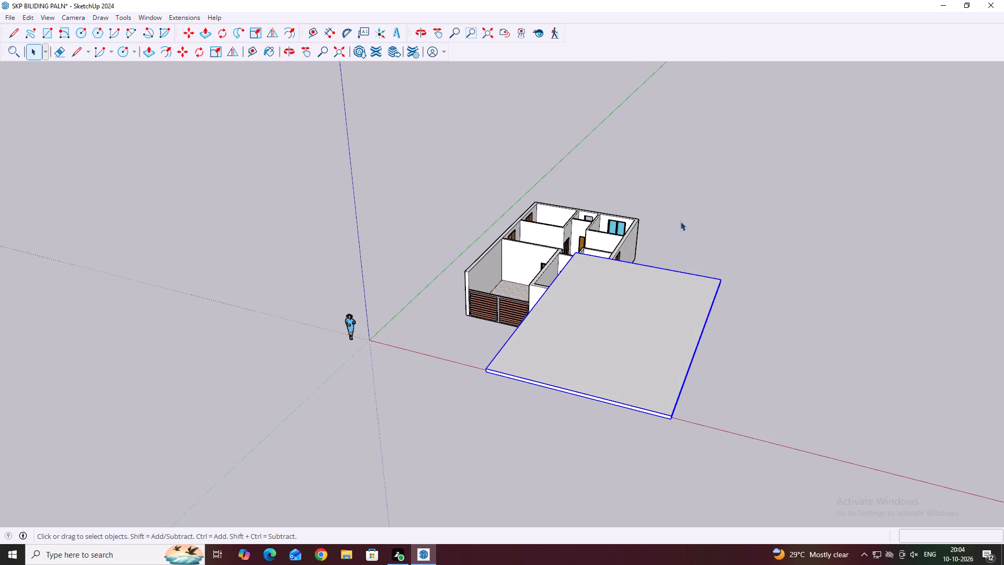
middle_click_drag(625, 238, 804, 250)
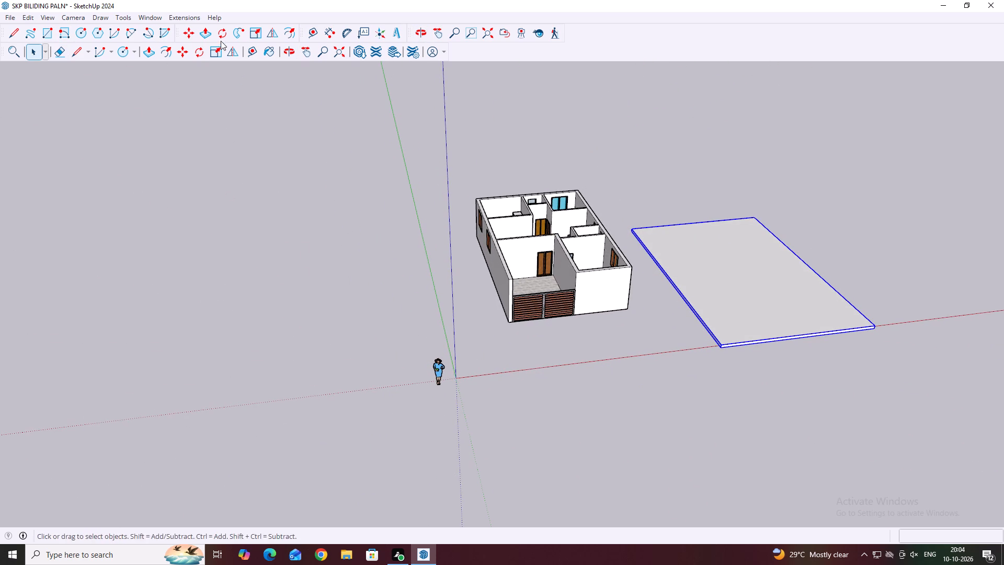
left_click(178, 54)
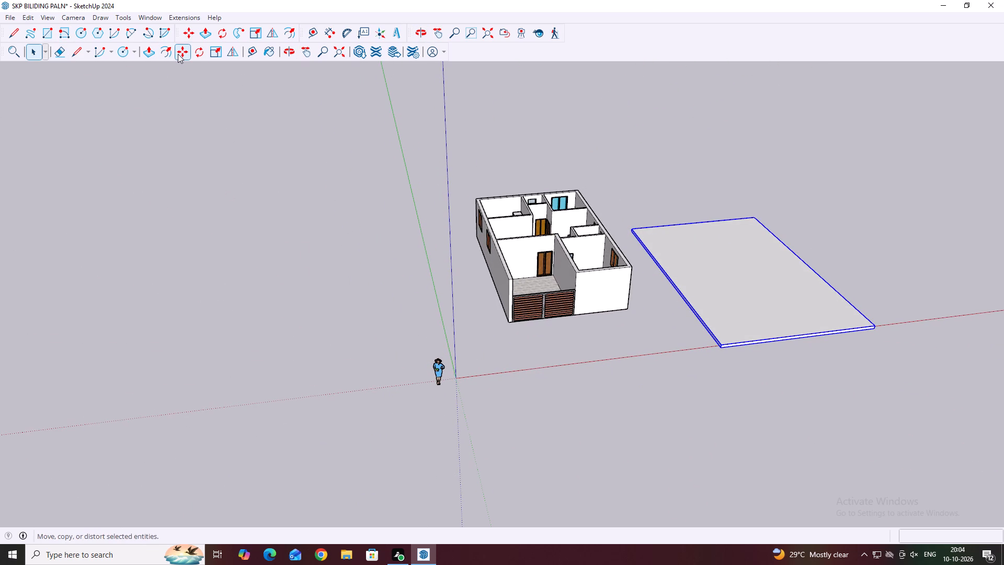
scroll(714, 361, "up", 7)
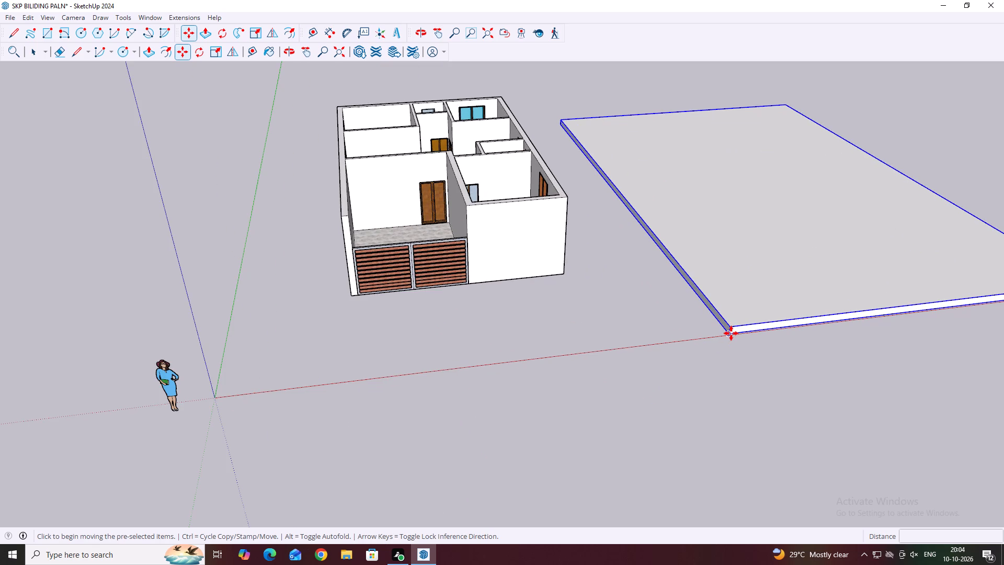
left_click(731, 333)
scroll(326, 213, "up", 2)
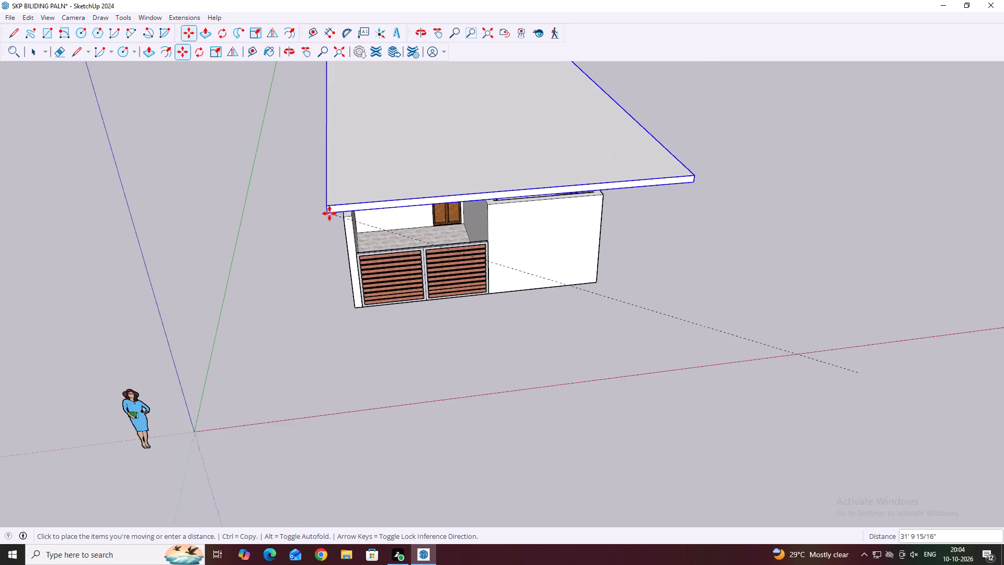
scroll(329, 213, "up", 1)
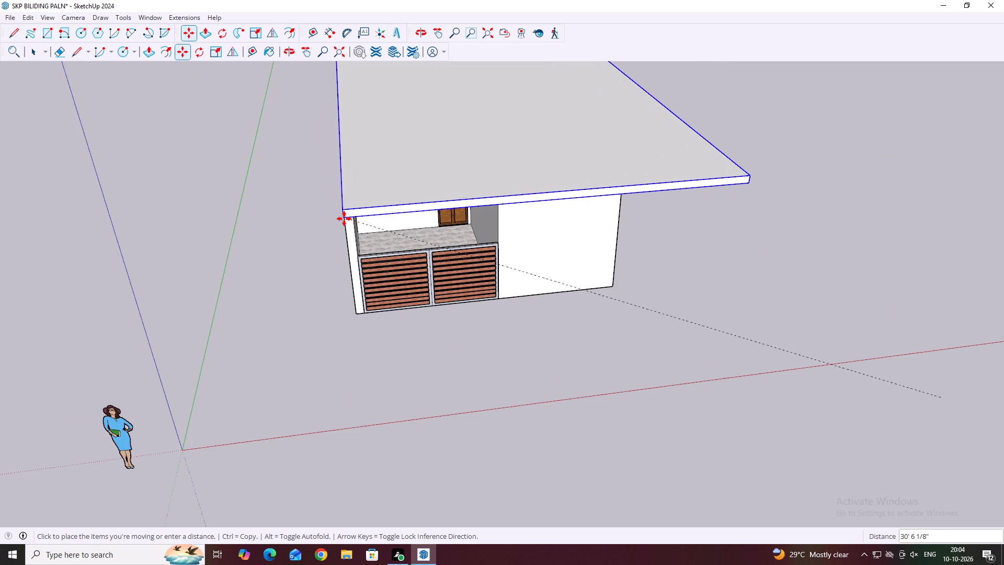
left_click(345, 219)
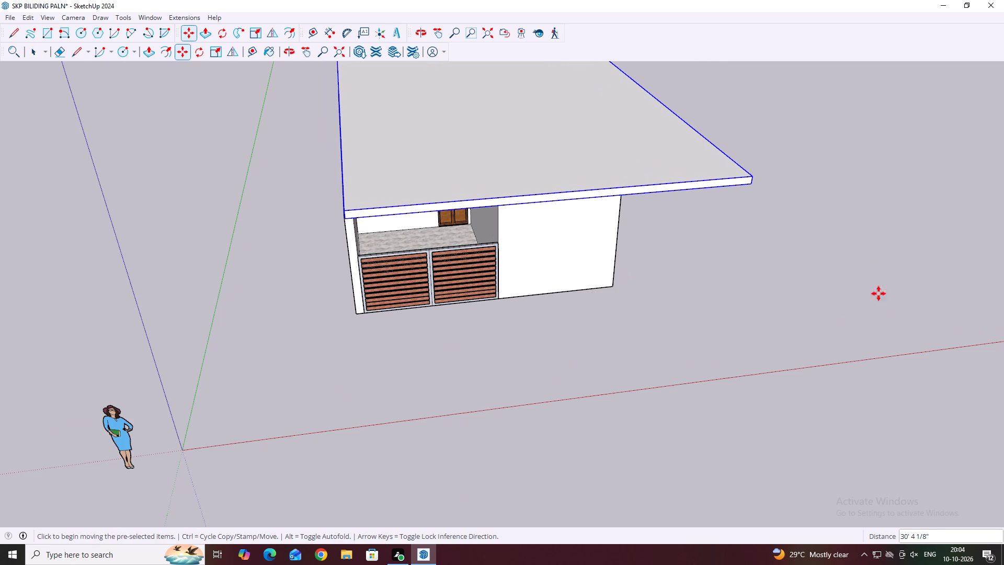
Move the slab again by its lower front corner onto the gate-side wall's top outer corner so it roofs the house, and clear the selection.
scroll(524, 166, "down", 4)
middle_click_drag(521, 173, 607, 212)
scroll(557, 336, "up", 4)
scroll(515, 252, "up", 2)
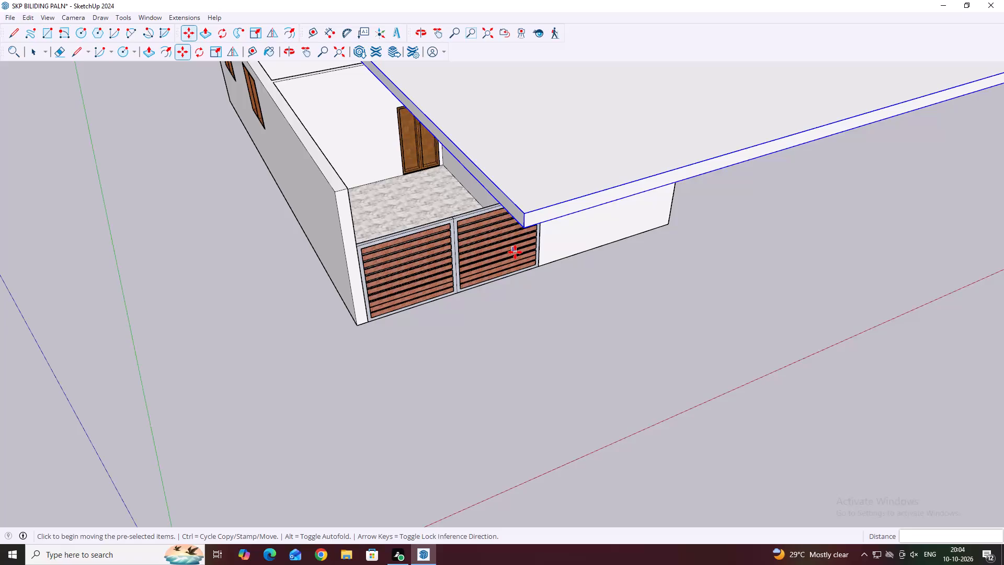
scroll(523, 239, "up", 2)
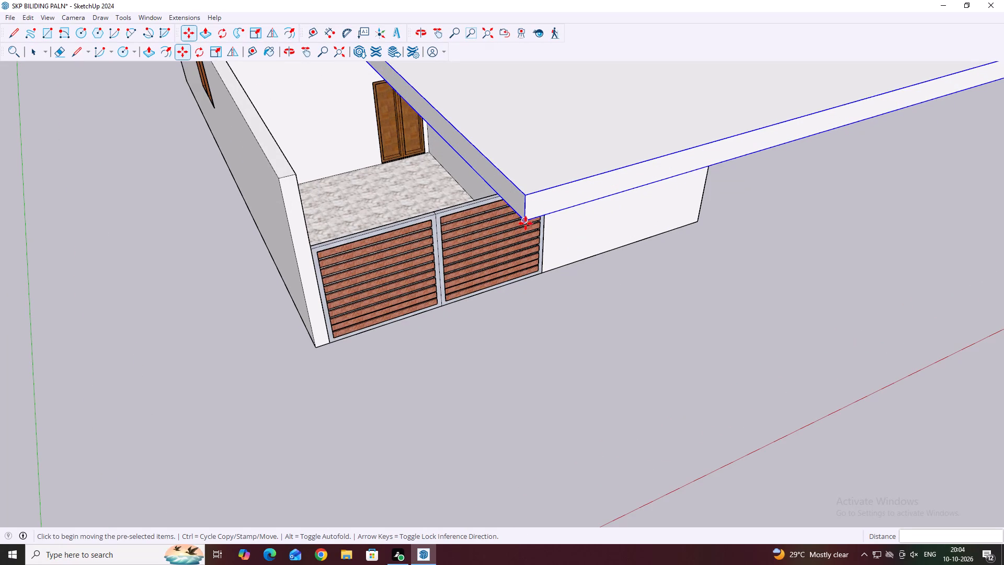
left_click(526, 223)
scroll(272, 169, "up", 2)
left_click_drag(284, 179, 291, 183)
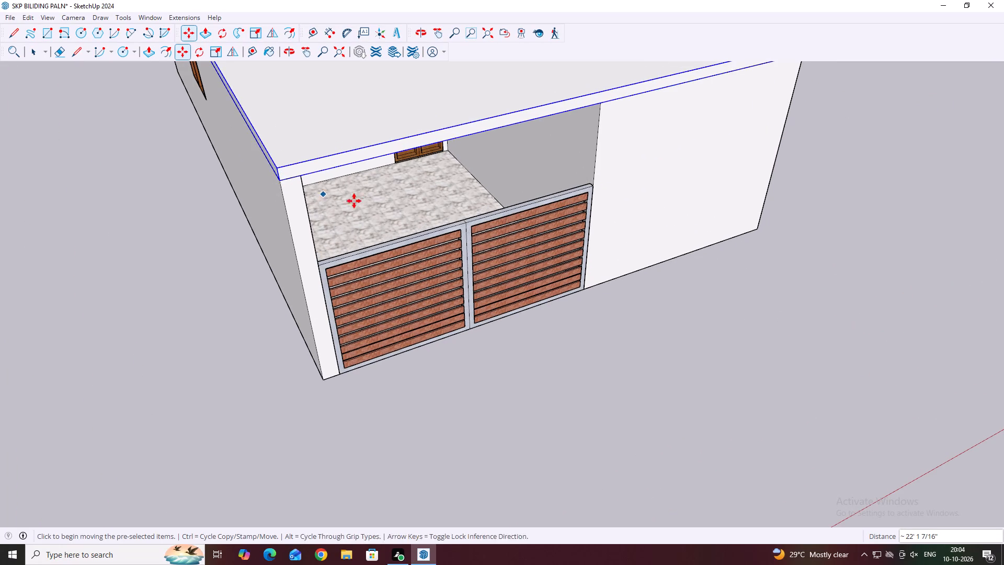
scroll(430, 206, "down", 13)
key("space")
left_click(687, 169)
Look over the slab-covered house from the front, the sides and above, checking how the roof slab sits on the walls.
middle_click_drag(721, 198, 609, 223)
scroll(503, 213, "up", 2)
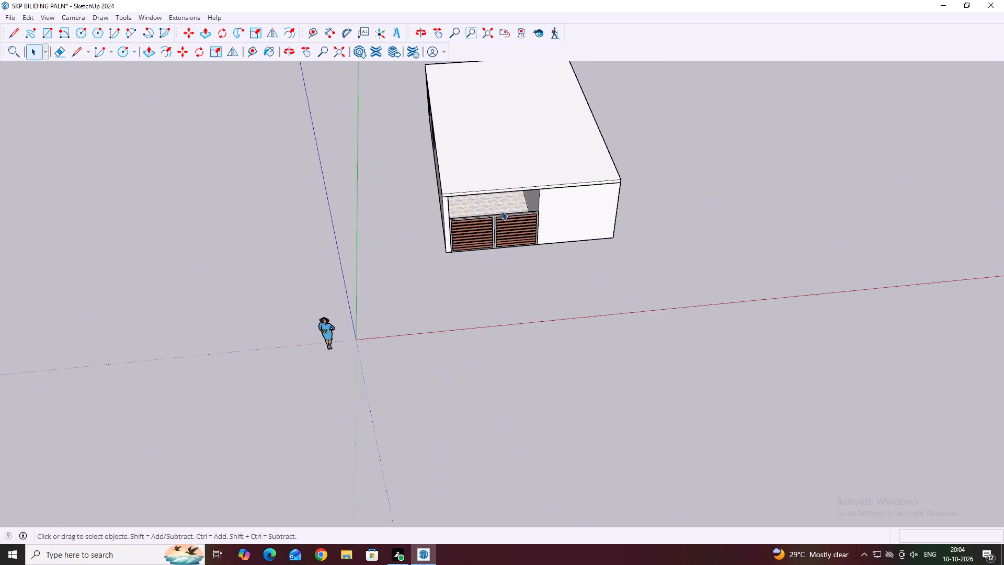
scroll(520, 206, "up", 1)
middle_click_drag(518, 204, 535, 138)
scroll(544, 164, "up", 2)
middle_click_drag(535, 154, 524, 141)
middle_click_drag(571, 142, 567, 120)
middle_click_drag(469, 150, 487, 157)
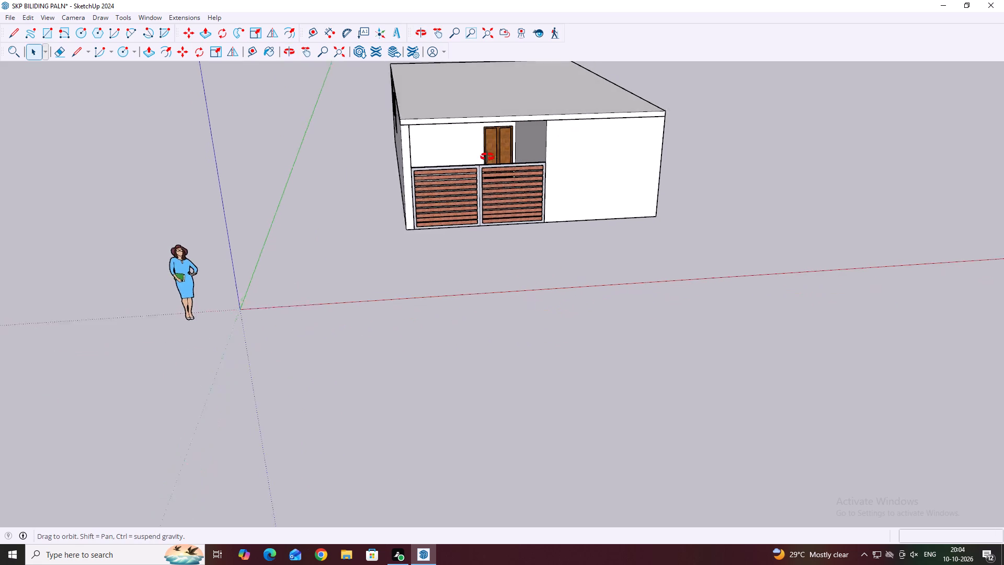
middle_click_drag(487, 157, 537, 168)
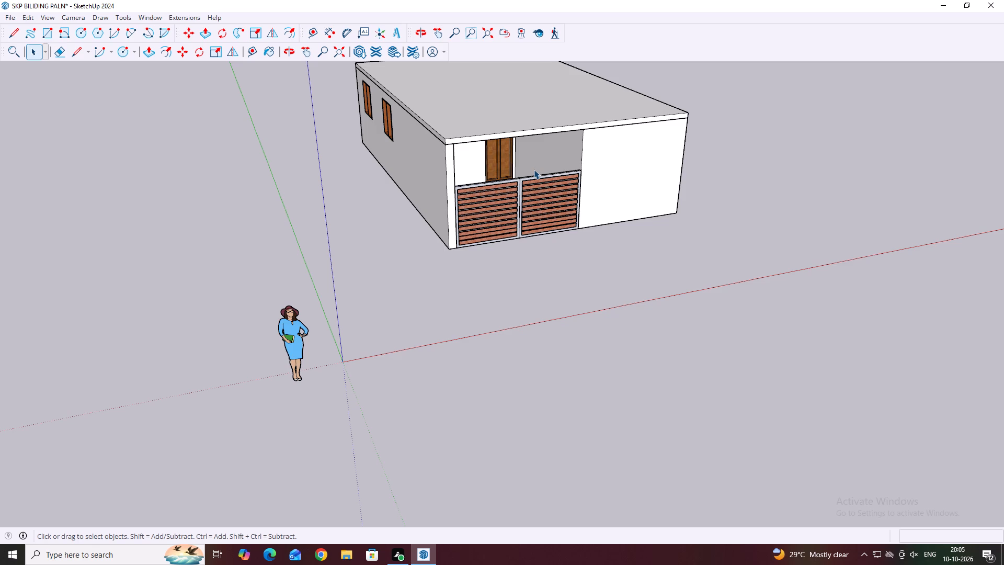
middle_click_drag(544, 127, 408, 198)
scroll(410, 223, "down", 6)
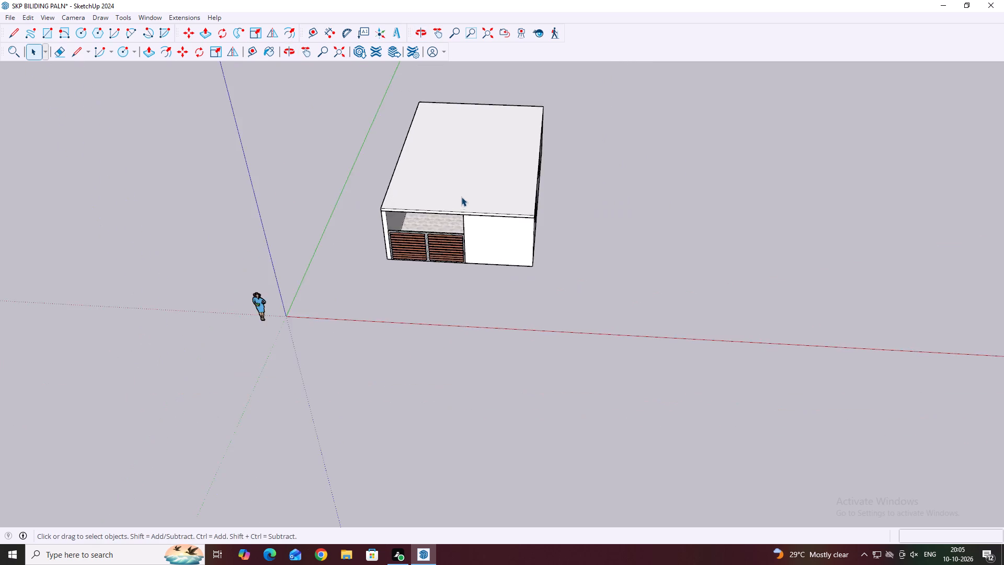
scroll(461, 197, "down", 2)
middle_click_drag(469, 220, 469, 237)
scroll(467, 209, "up", 6)
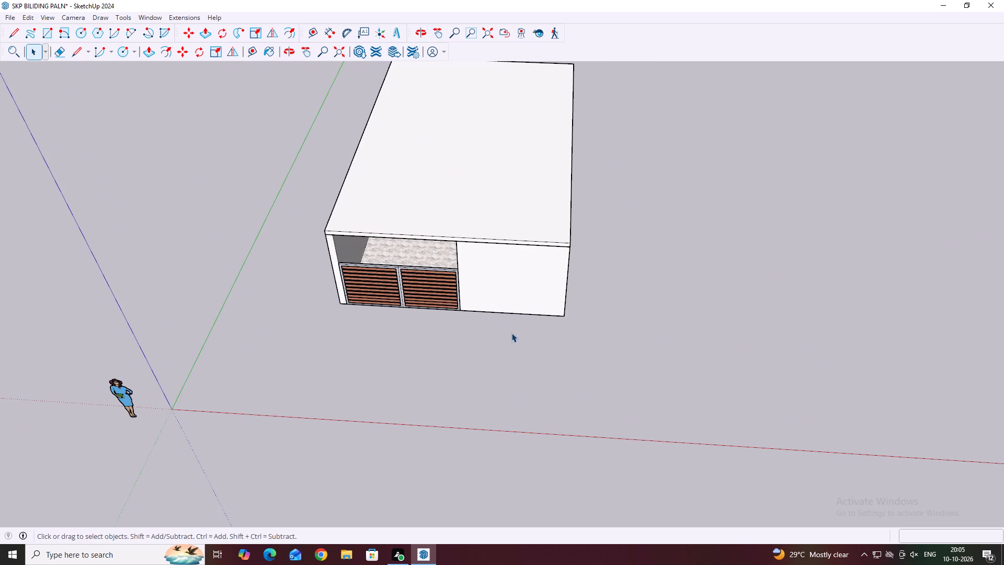
Preview a print of the current view of the roofed house with Microsoft Print to PDF as destination, and dismiss it.
key("ctrl+p")
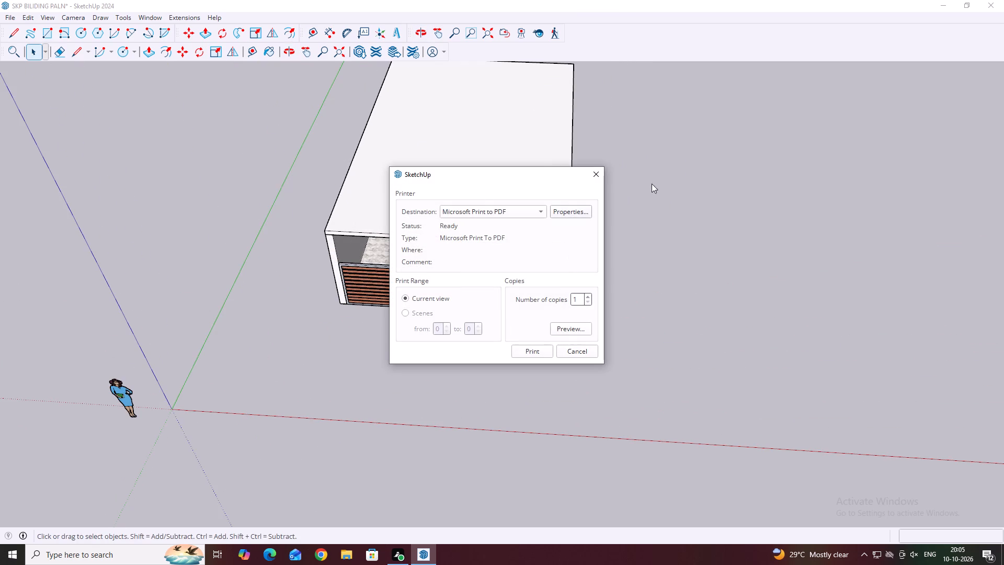
left_click(502, 212)
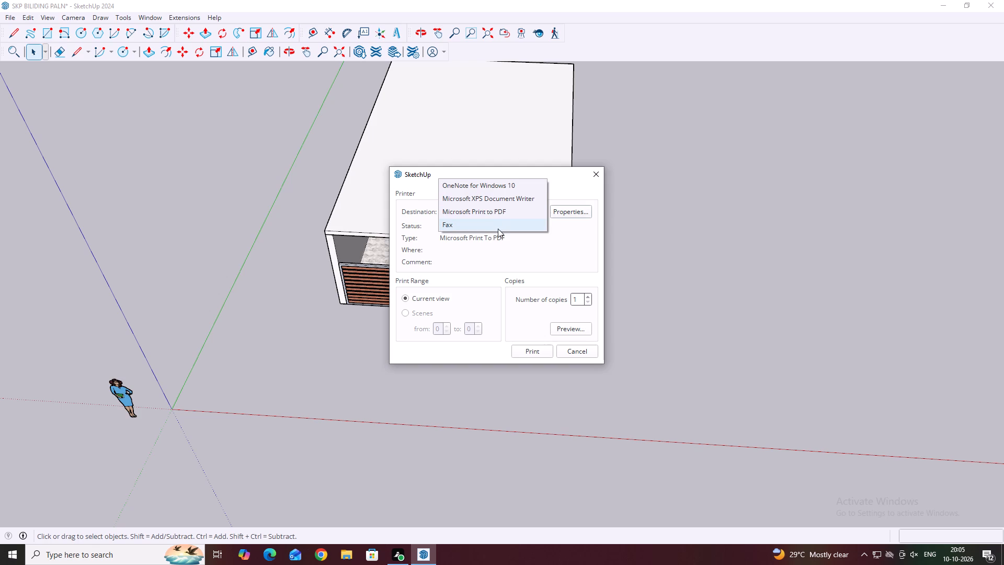
left_click(509, 212)
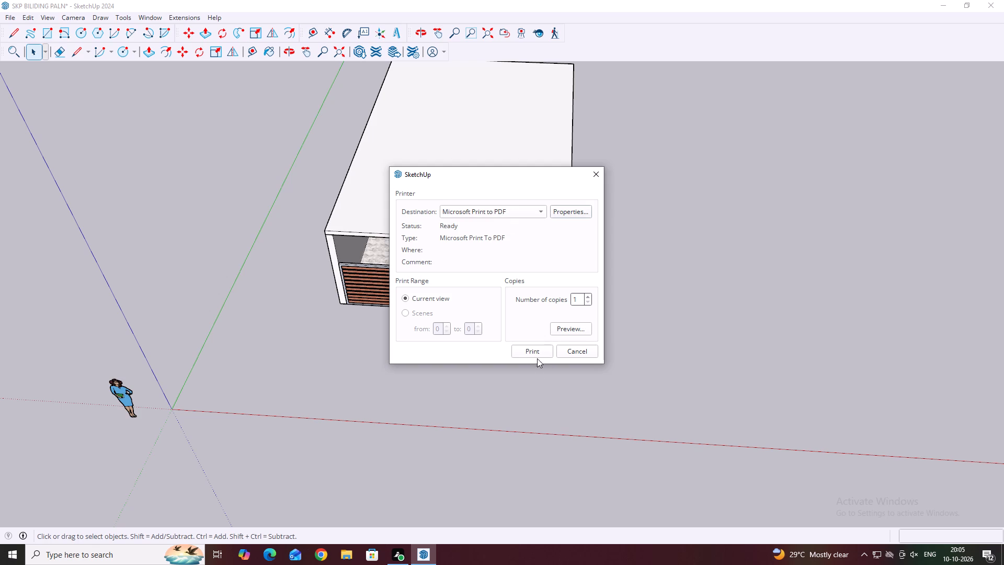
left_click(569, 332)
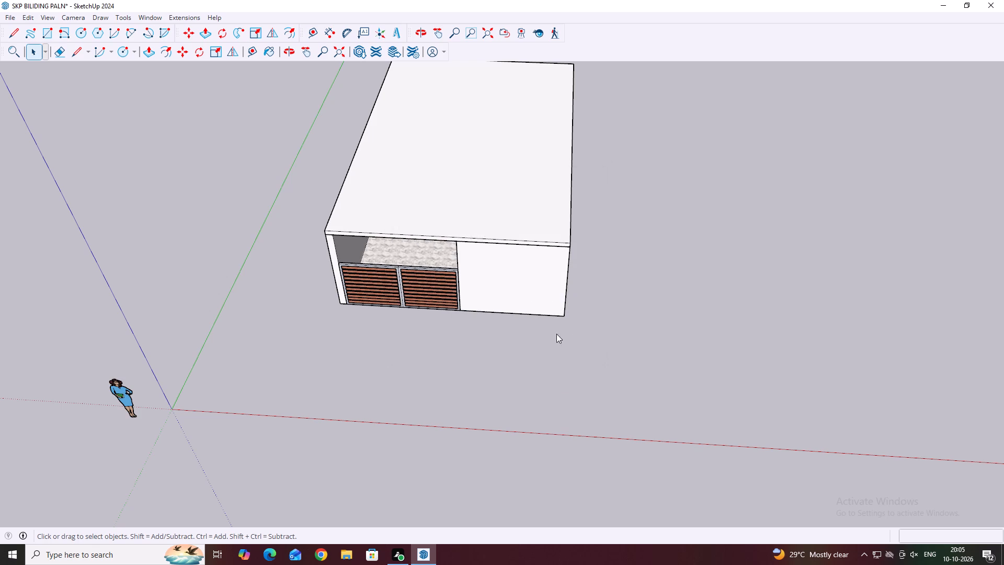
scroll(511, 349, "down", 14)
scroll(532, 340, "down", 13)
middle_click_drag(549, 299, 607, 198)
scroll(532, 309, "down", 6)
middle_click_drag(556, 276, 632, 189)
scroll(603, 226, "down", 5)
key("Escape")
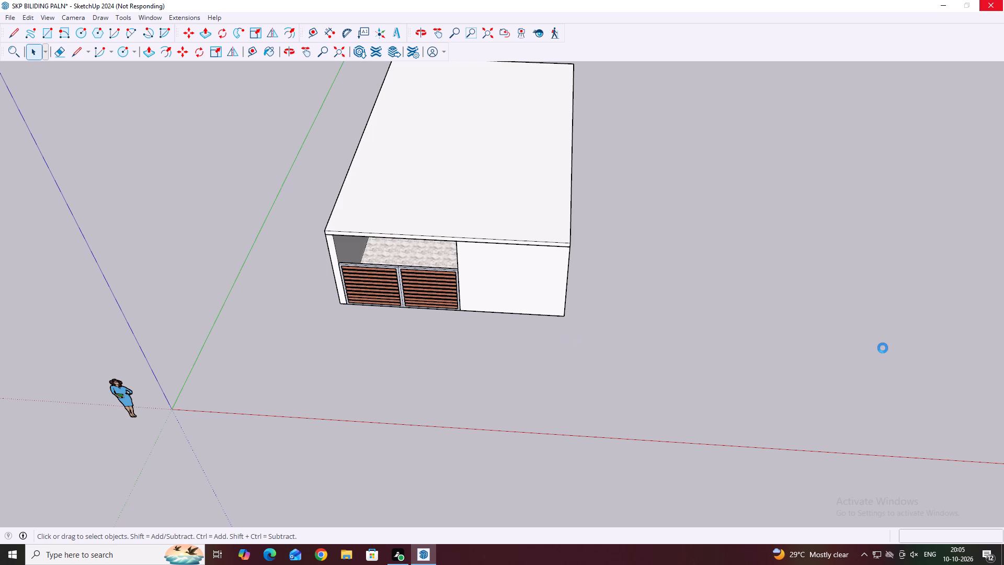
Move the roof slab off the house and set it down beside the window-side wall, uncovering the rooms.
middle_click_drag(522, 278, 589, 210)
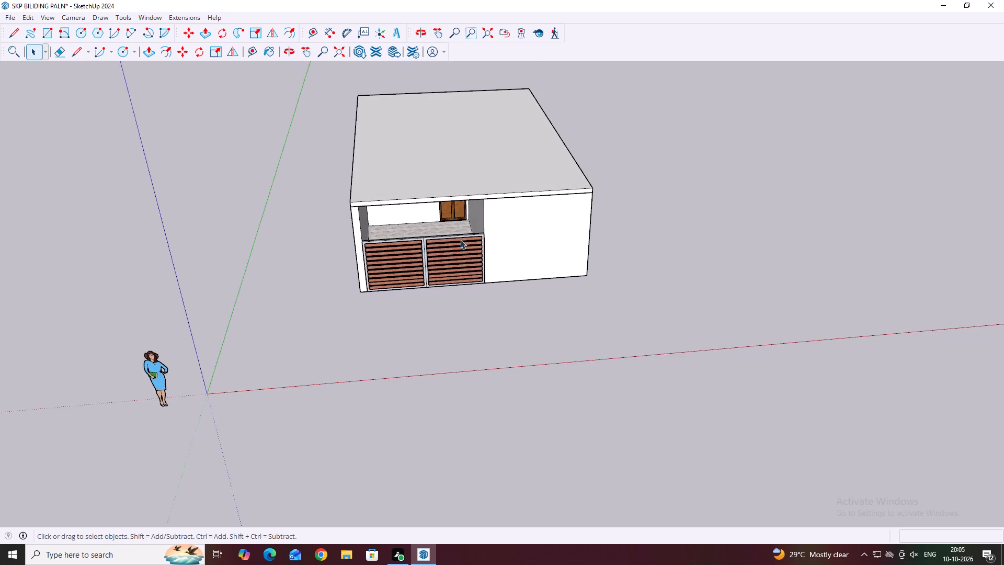
scroll(462, 241, "up", 3)
left_click(469, 180)
middle_click_drag(574, 240, 436, 296)
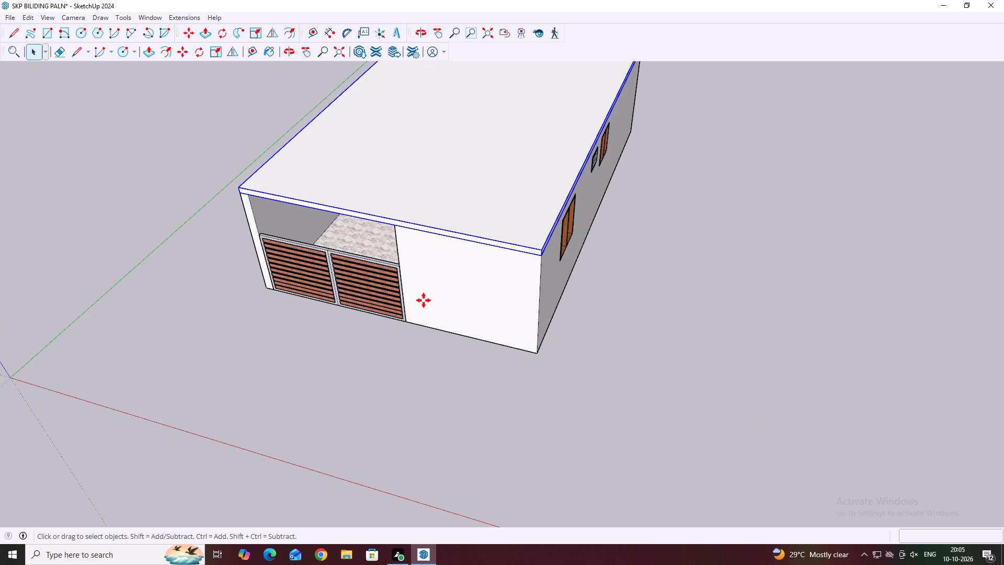
key("m")
left_click(438, 217)
scroll(530, 286, "down", 8)
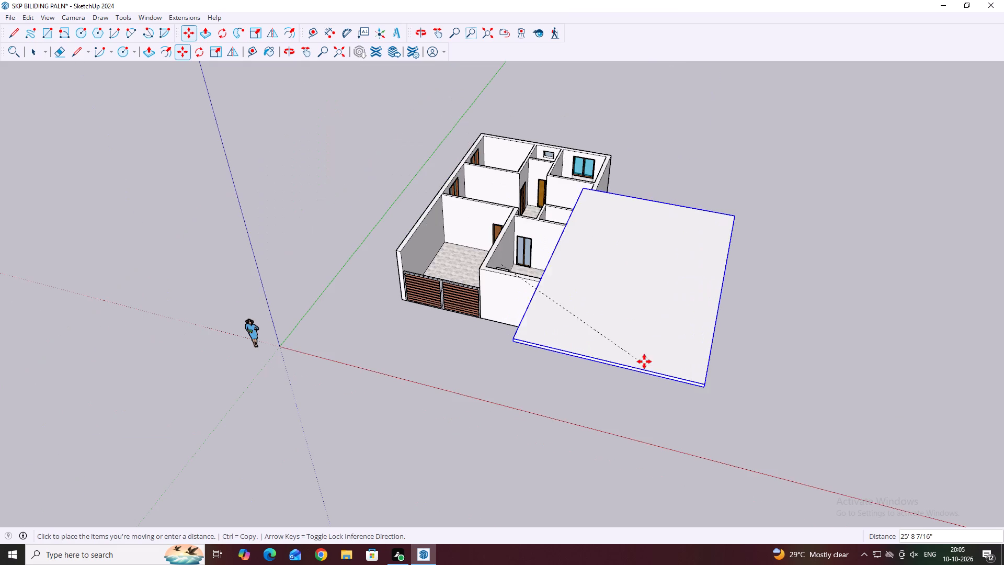
left_click(689, 358)
middle_click_drag(614, 317, 637, 377)
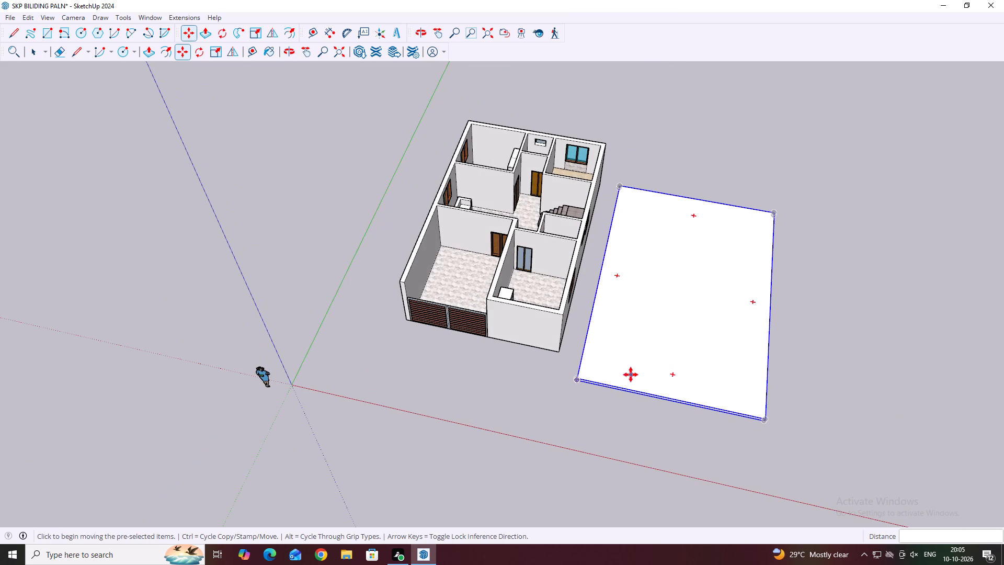
key("space")
Preview a print of the open house plan and slab in a near-top view, and close the preview.
middle_click_drag(514, 266, 556, 347)
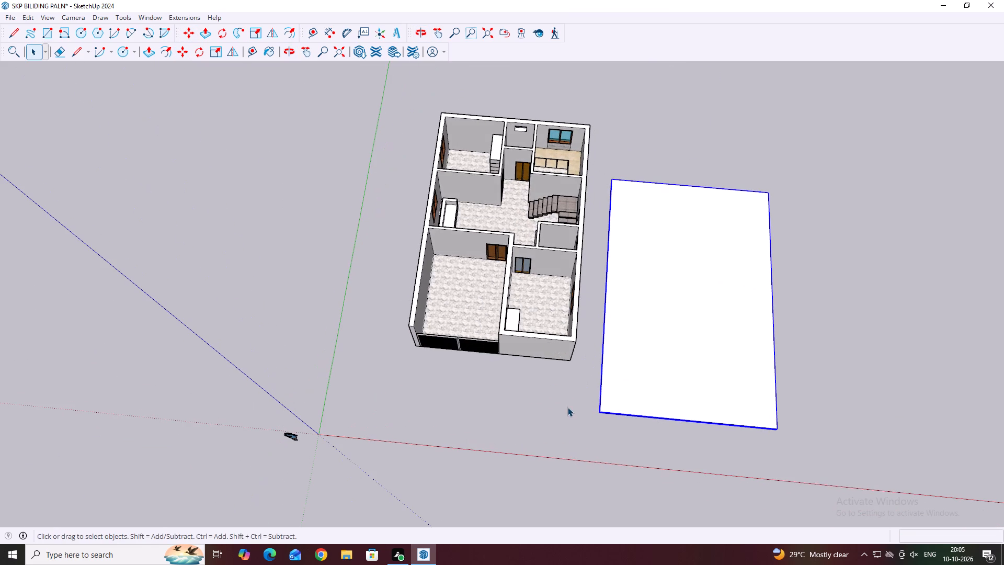
middle_click_drag(551, 328, 583, 387)
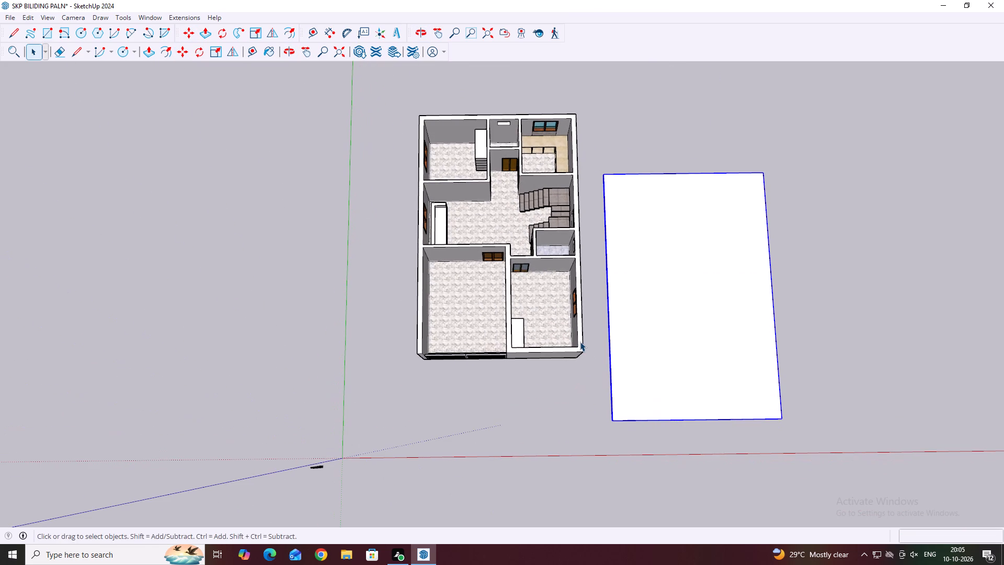
key("ctrl+p")
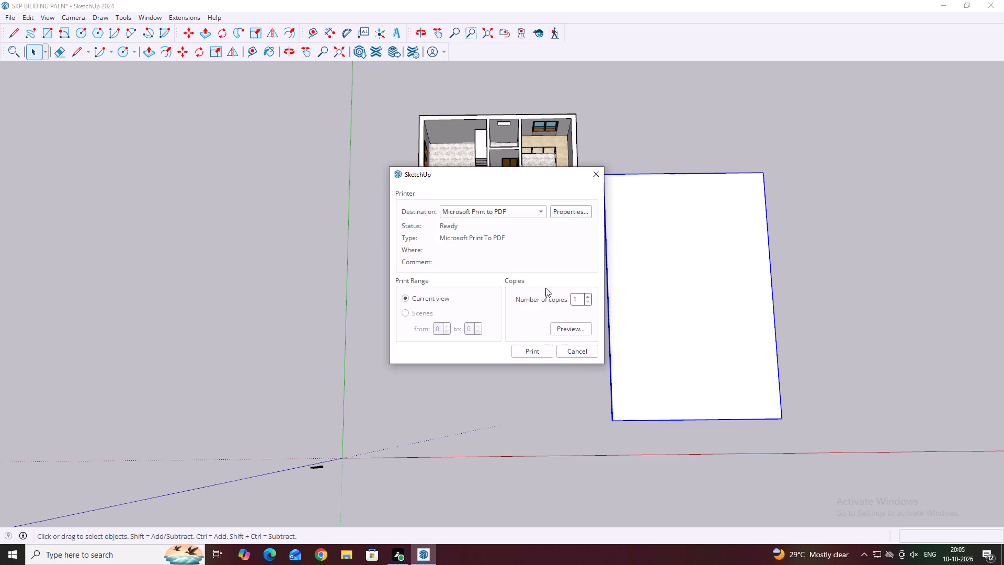
left_click(559, 331)
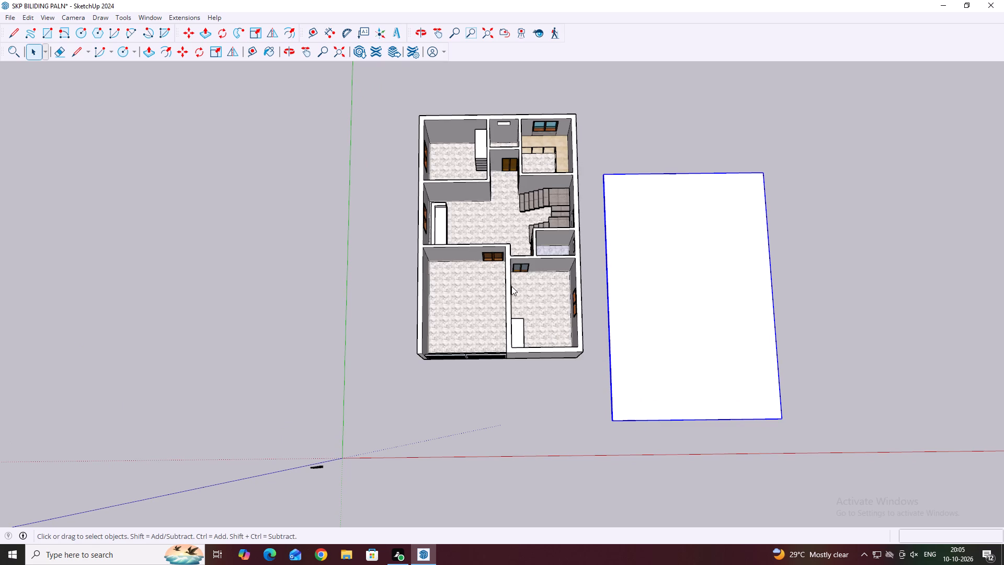
scroll(563, 344, "down", 5)
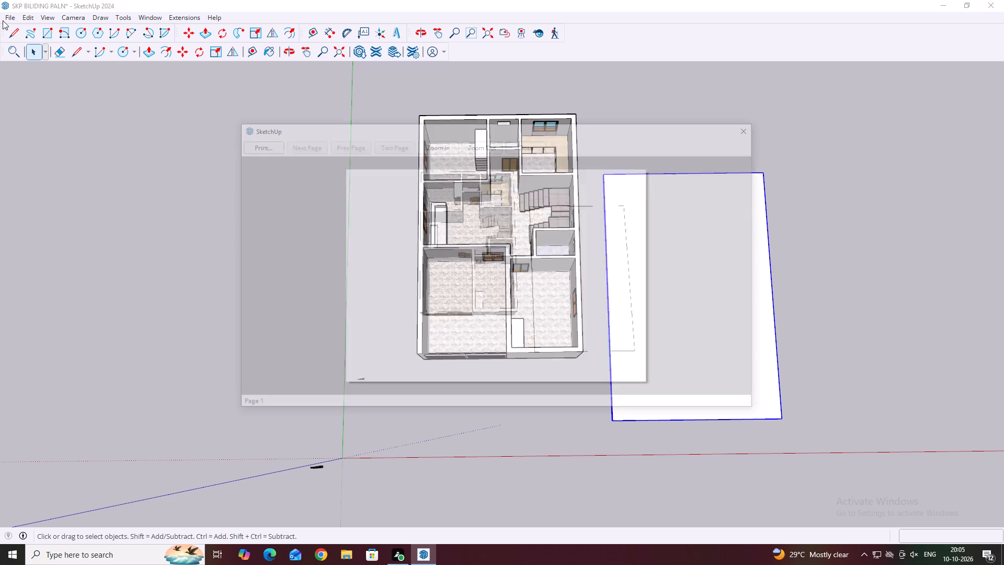
scroll(492, 204, "up", 5)
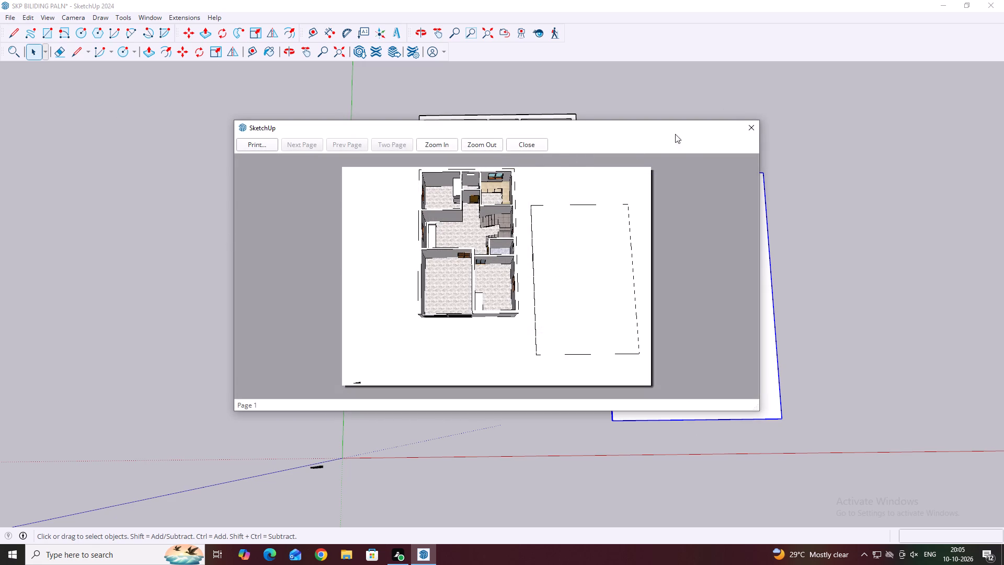
left_click(747, 128)
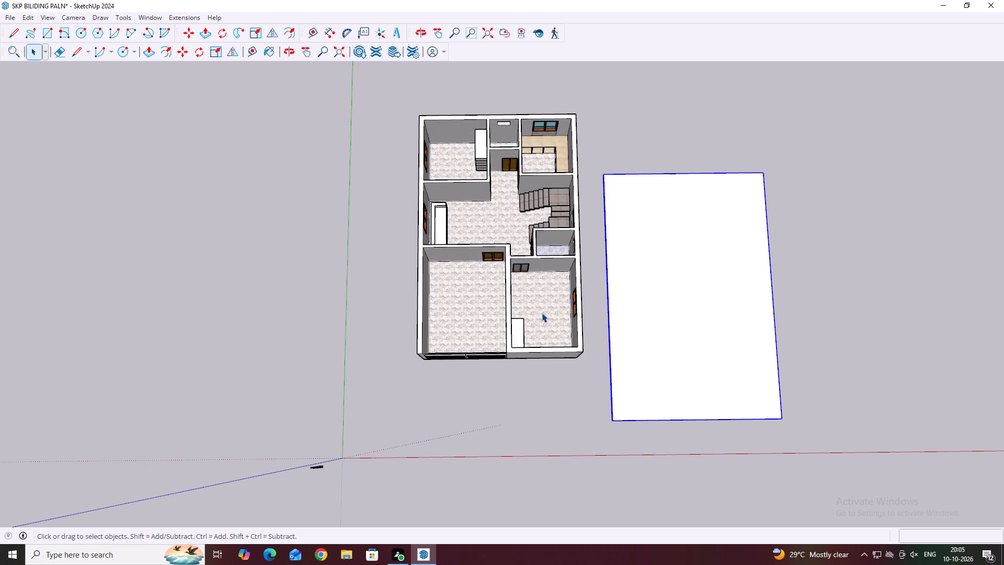
Send an oblique front view of the open house and the separate slab to Microsoft Print to PDF.
key("Return")
middle_click_drag(593, 311, 594, 293)
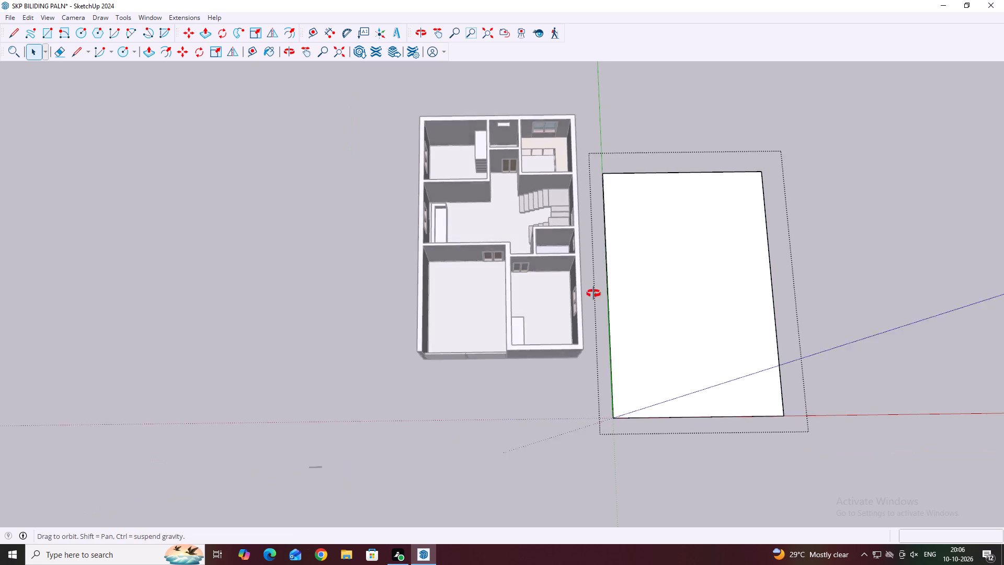
middle_click_drag(594, 293, 588, 228)
key("Escape")
key("space")
left_click(565, 347)
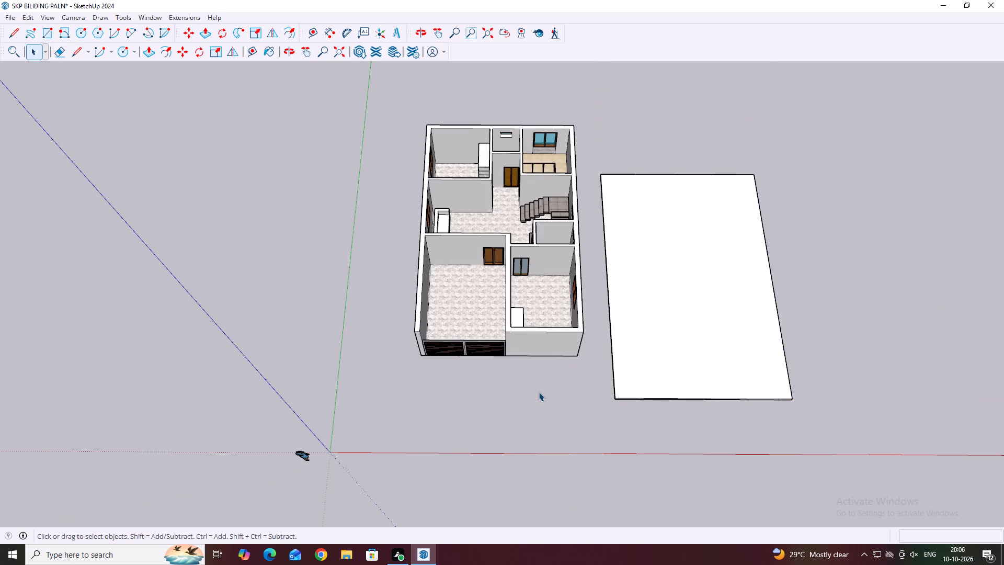
scroll(511, 358, "up", 2)
scroll(516, 344, "down", 4)
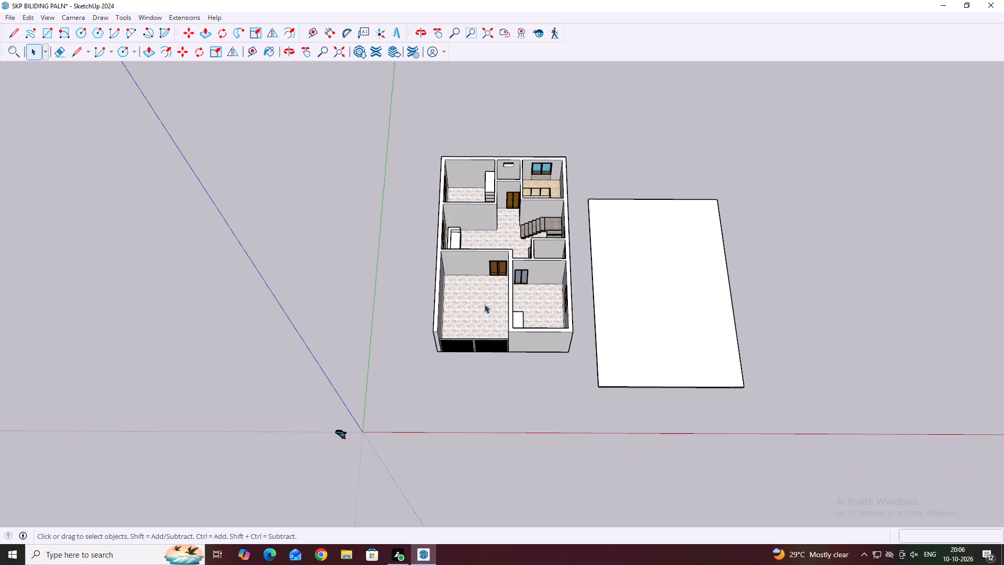
left_click(13, 20)
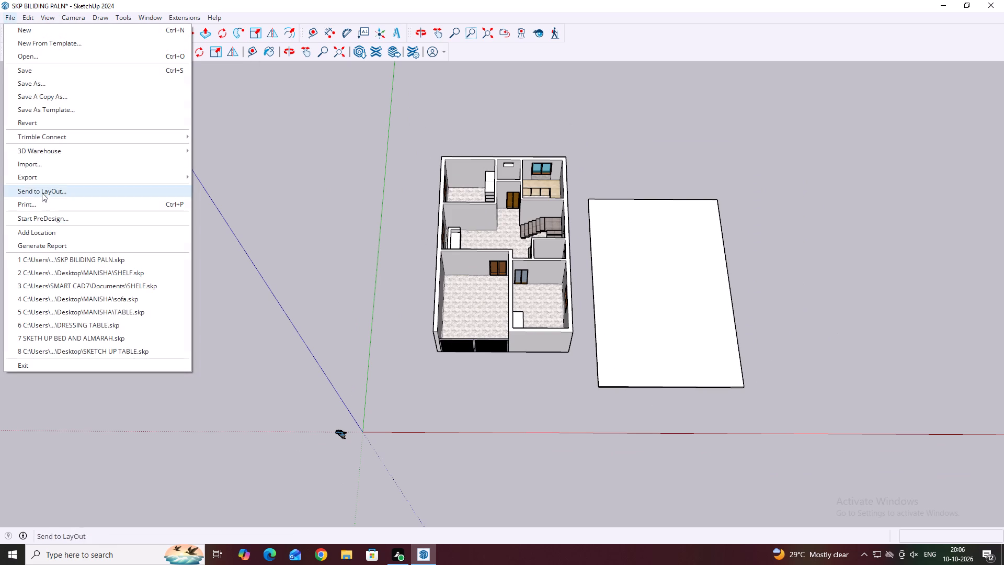
left_click(40, 207)
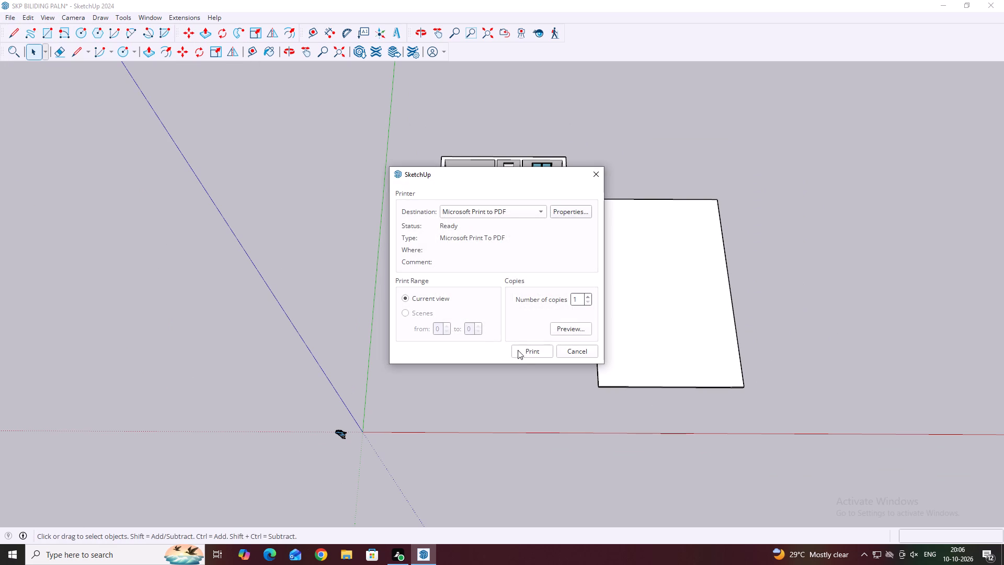
left_click(522, 352)
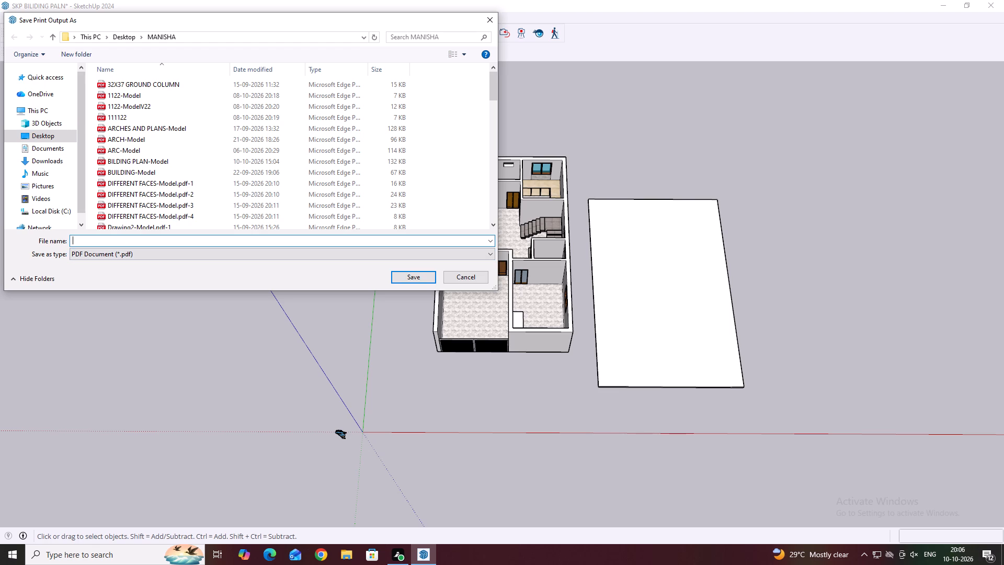
Save the print output of the open house view as a PDF document named SKP BILDID PDF.
type("SKP")
key("space")
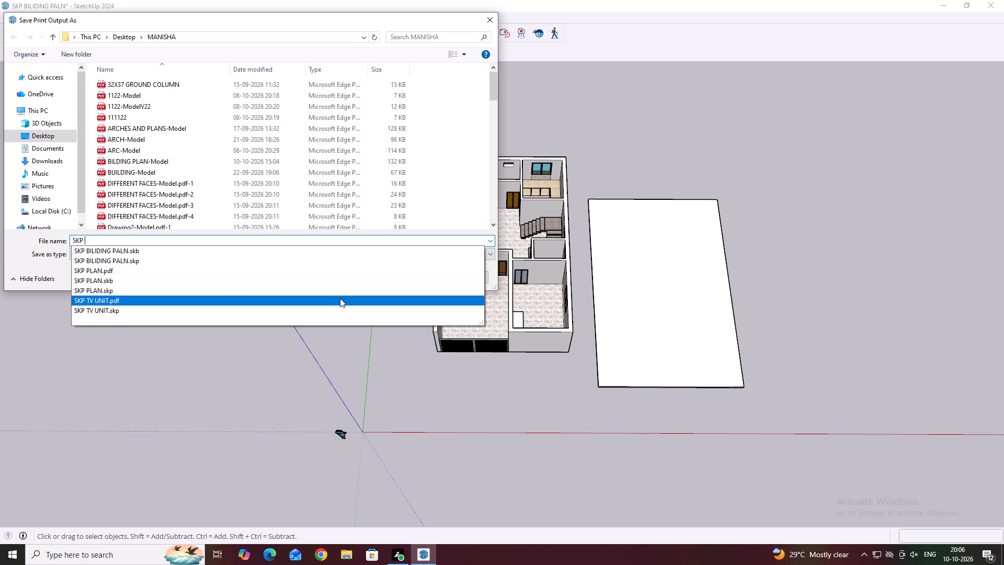
key("b")
key("i")
key("l")
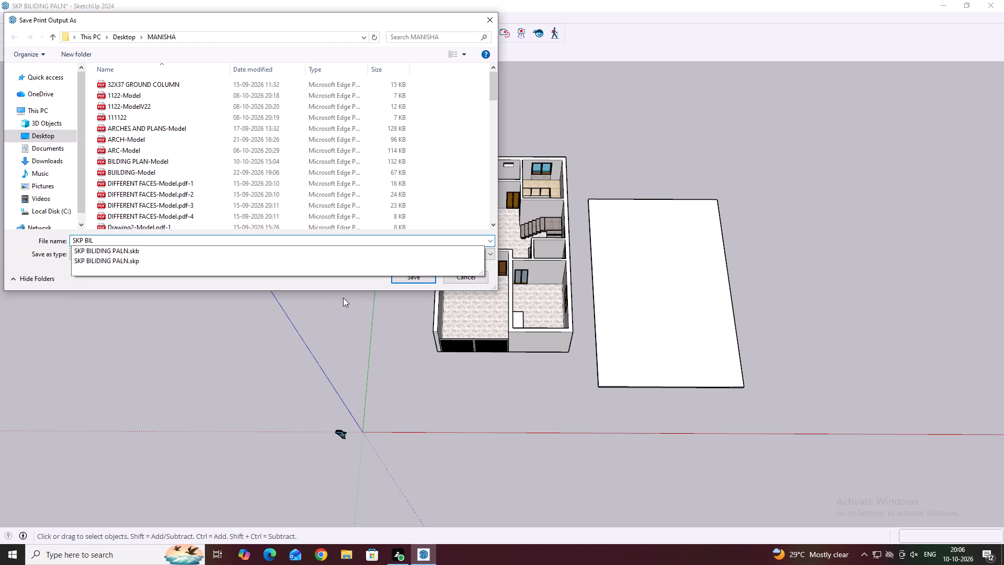
key("d")
key("i")
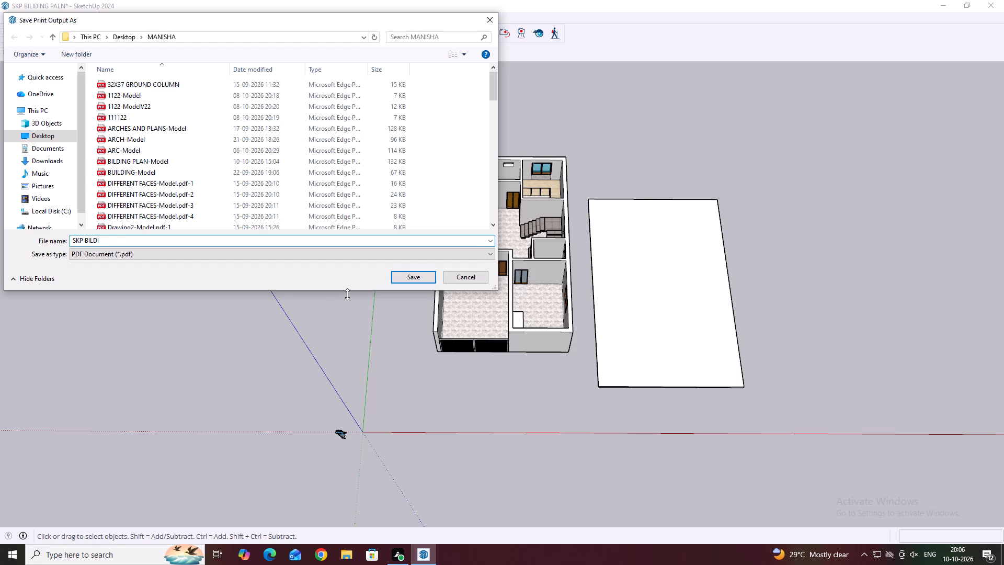
type("D")
key("space")
key("p")
type("DF")
left_click(418, 278)
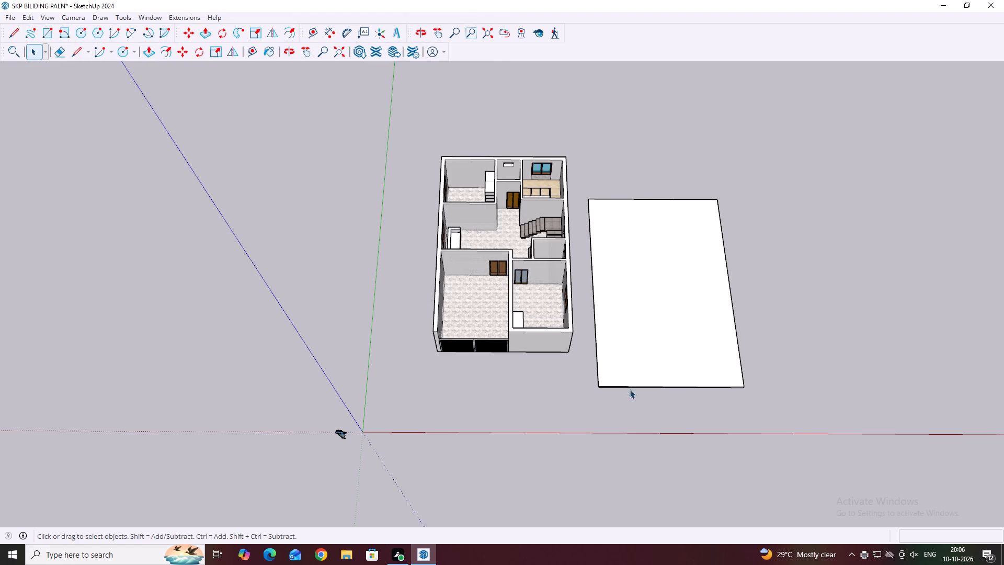
Move the roof slab by its lower front corner back onto the wall tops, matching the house's front corner on the gate side.
middle_click_drag(612, 394, 640, 325)
scroll(626, 338, "down", 4)
scroll(571, 385, "down", 4)
middle_click_drag(614, 368, 649, 280)
scroll(604, 326, "up", 3)
left_click(605, 356)
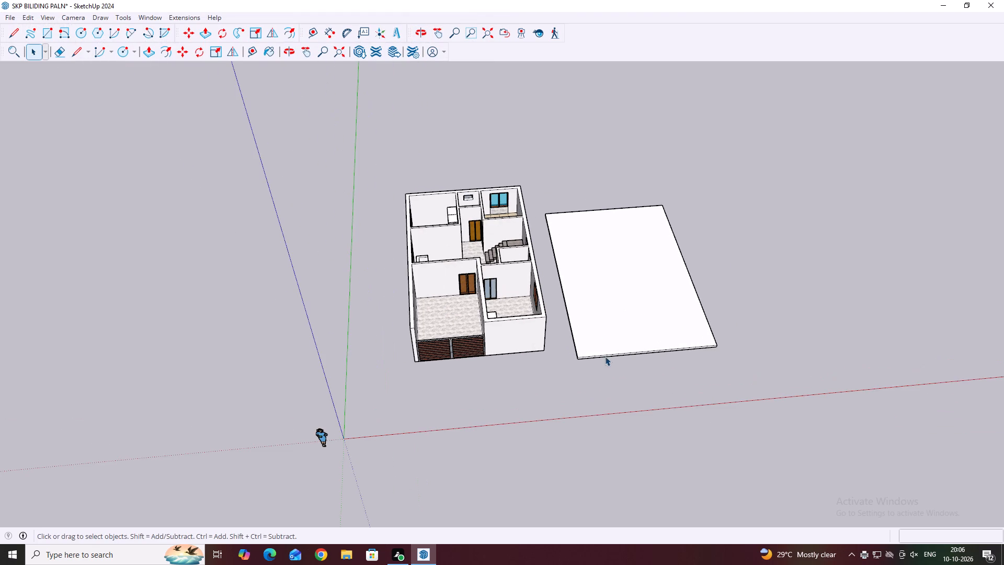
scroll(607, 354, "up", 1)
key("m")
scroll(569, 376, "up", 6)
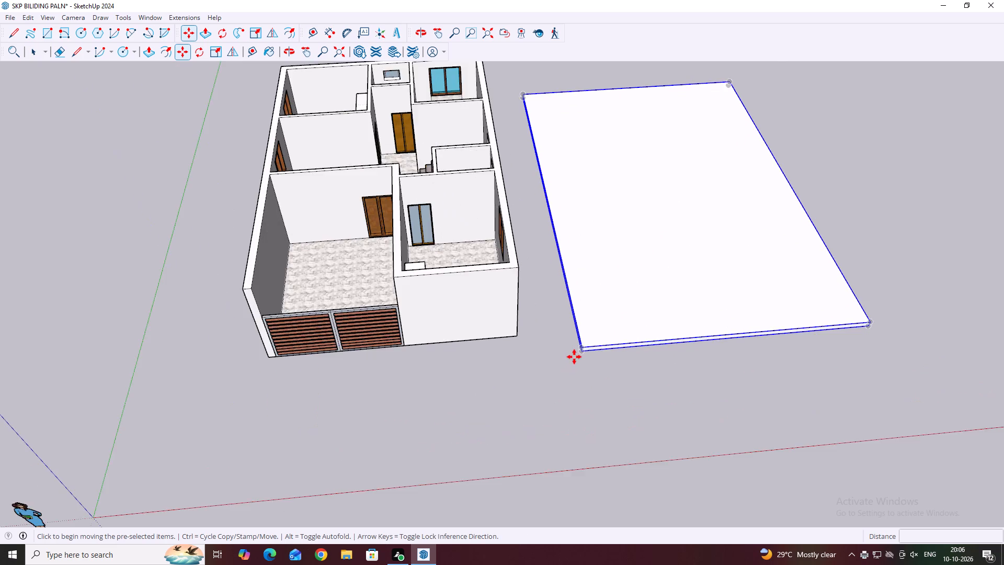
scroll(574, 357, "up", 2)
left_click(580, 351)
scroll(442, 217, "down", 1)
scroll(189, 249, "up", 5)
left_click(192, 272)
scroll(368, 260, "down", 7)
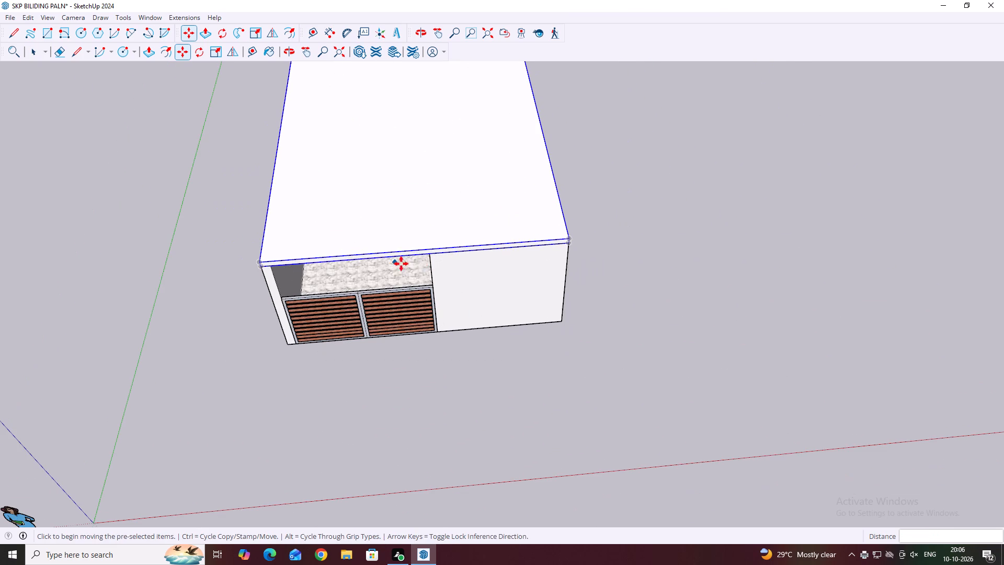
key("space")
left_click(736, 200)
Print an angled view of the roofed house showing the gate and window-side wall to PDF, saved as BILDING SKP PDF.
scroll(586, 267, "down", 3)
middle_click_drag(586, 275, 648, 204)
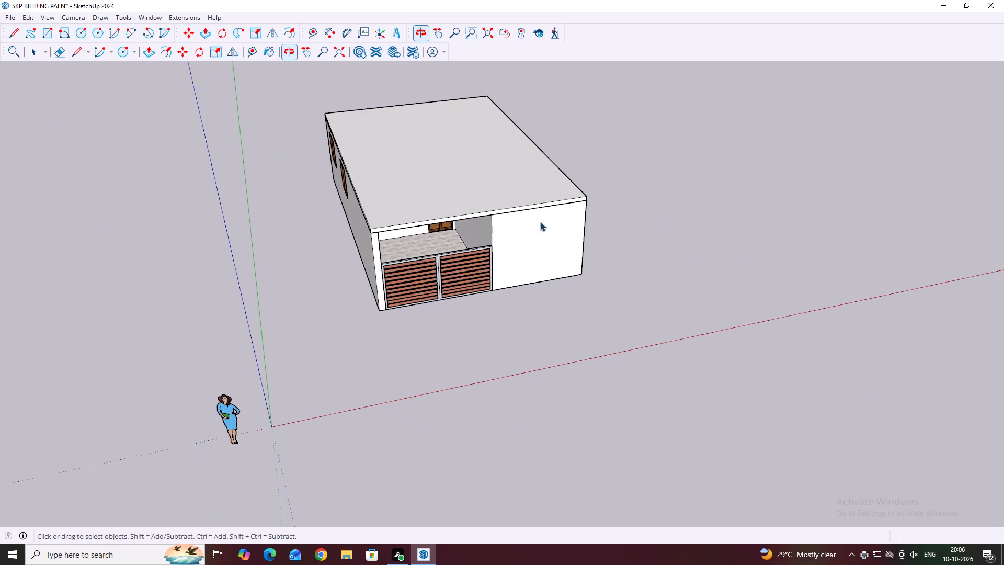
middle_click_drag(592, 230, 420, 213)
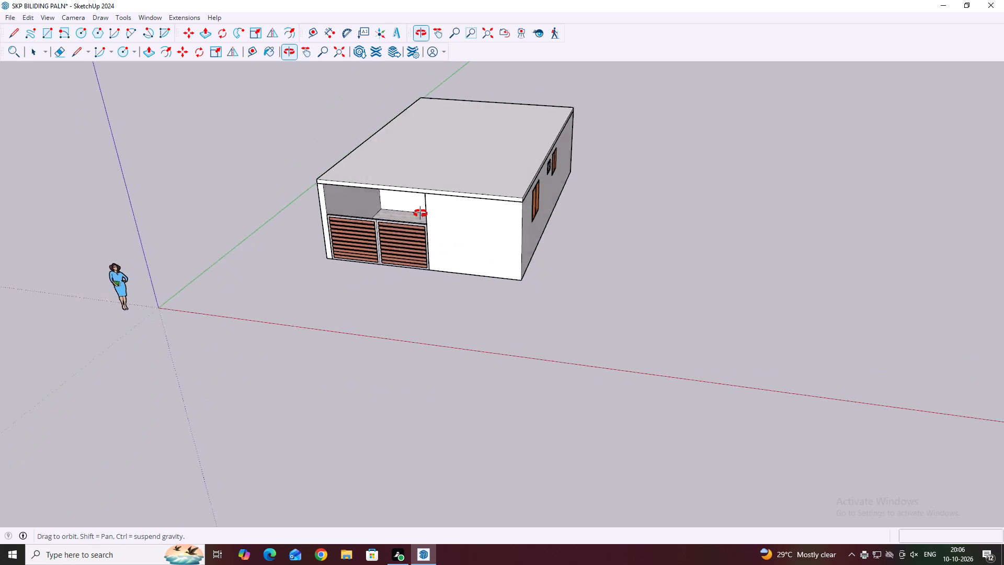
middle_click_drag(420, 213, 416, 216)
scroll(428, 237, "down", 2)
key("ctrl+p")
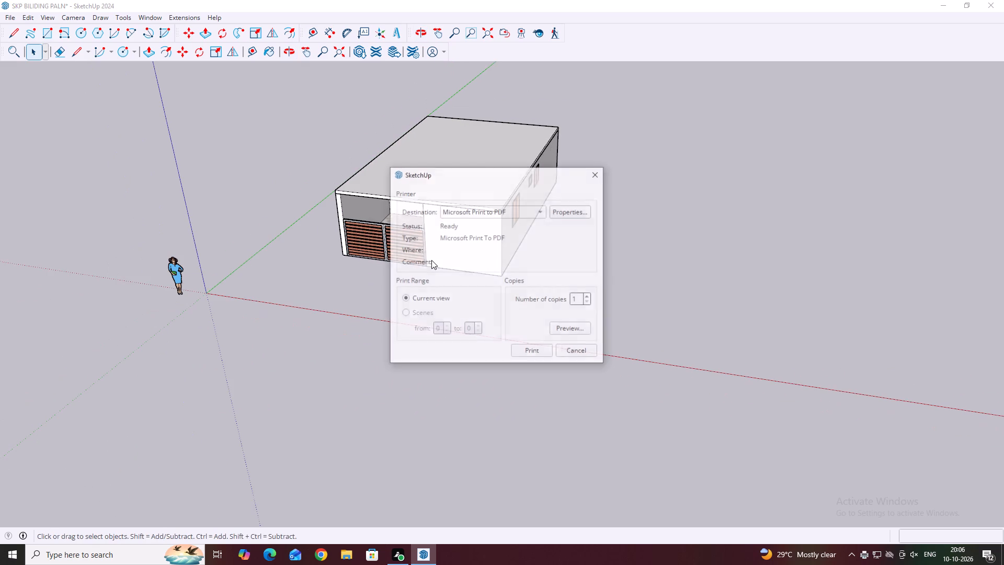
left_click(530, 351)
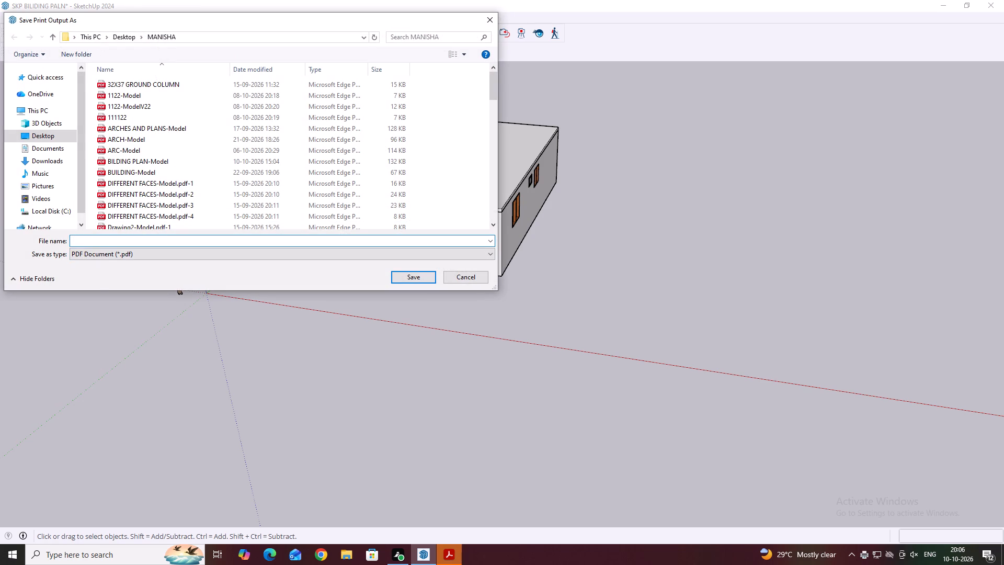
type("BIL")
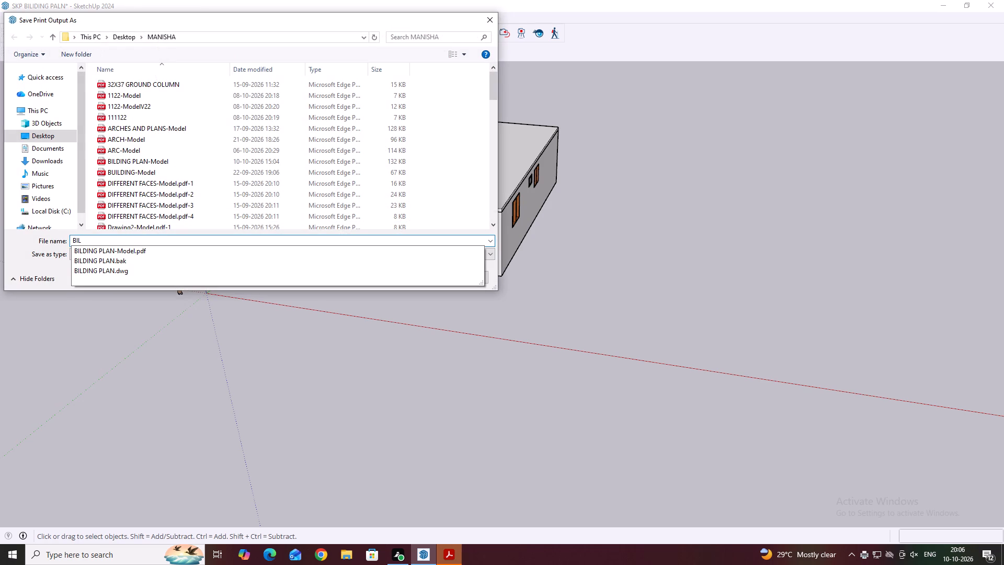
type("DING")
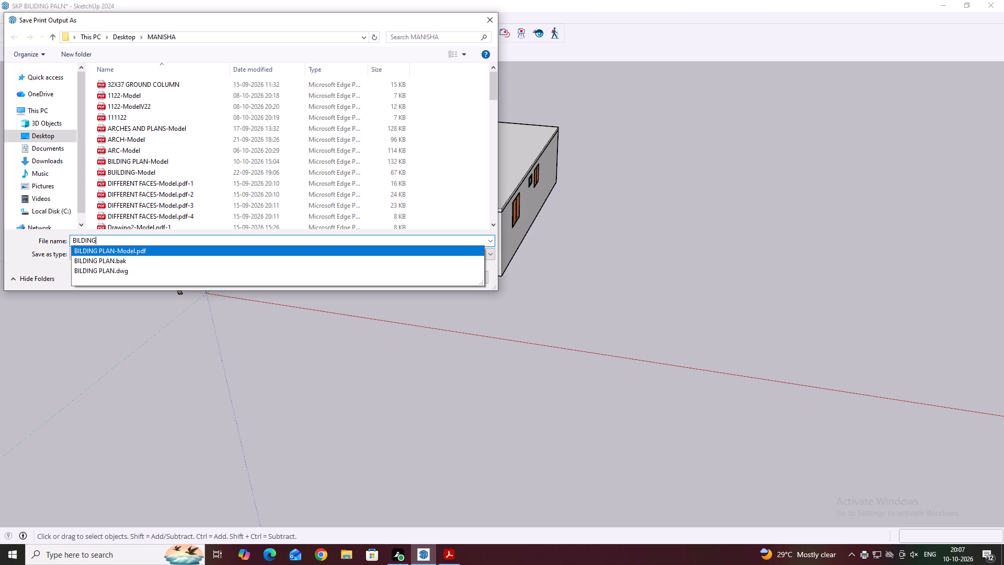
key("space")
type("SKP PDF")
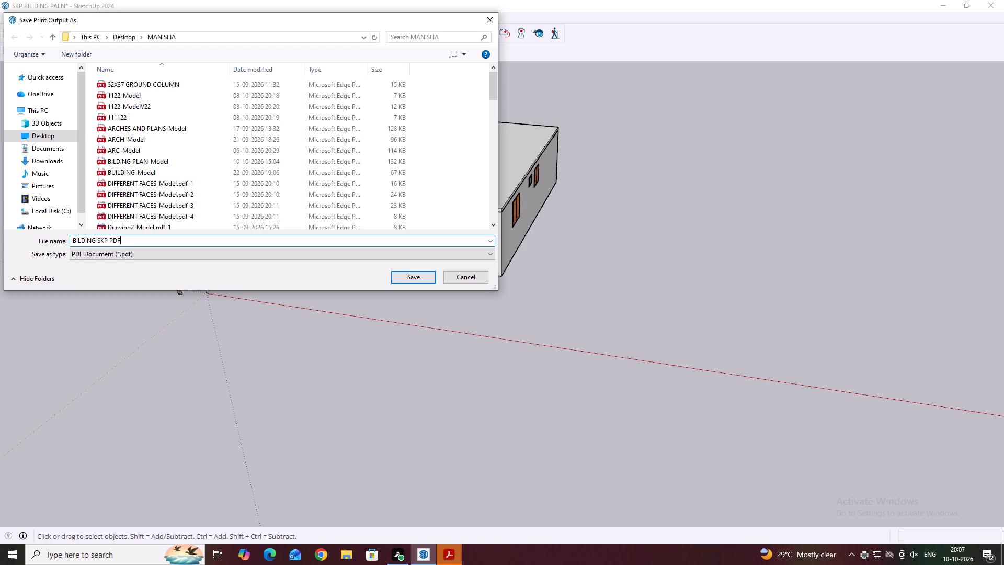
left_click(423, 277)
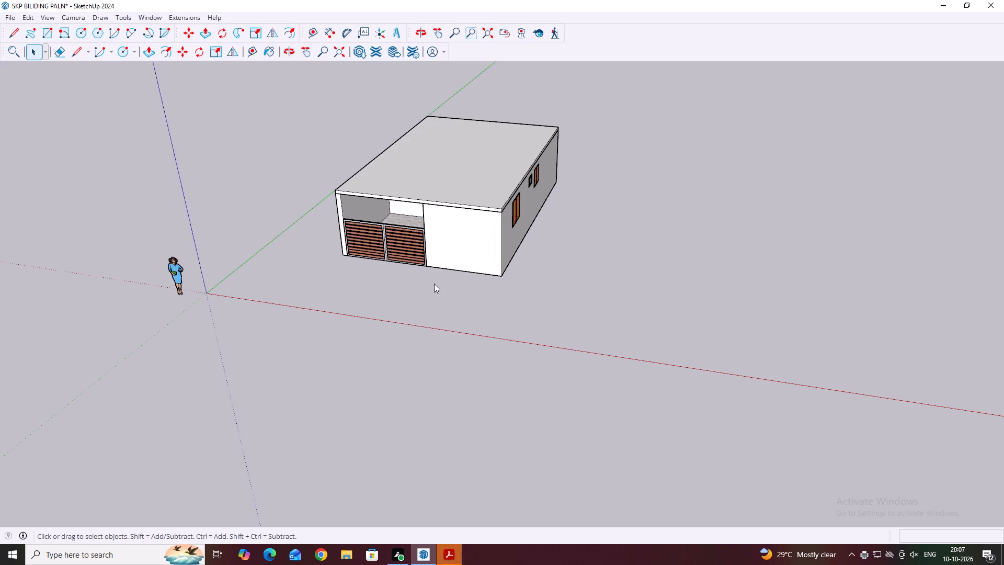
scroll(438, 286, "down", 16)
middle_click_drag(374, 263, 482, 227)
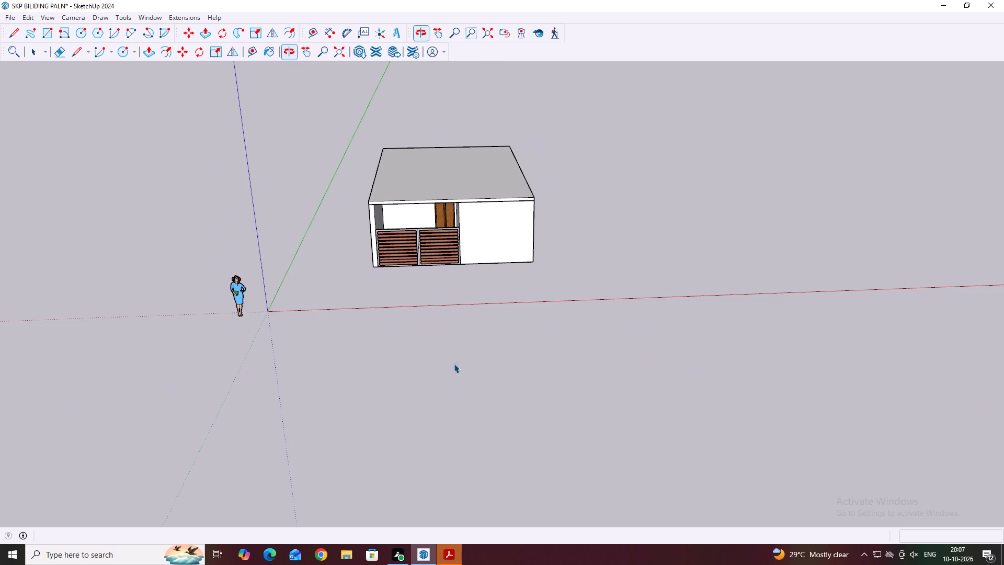
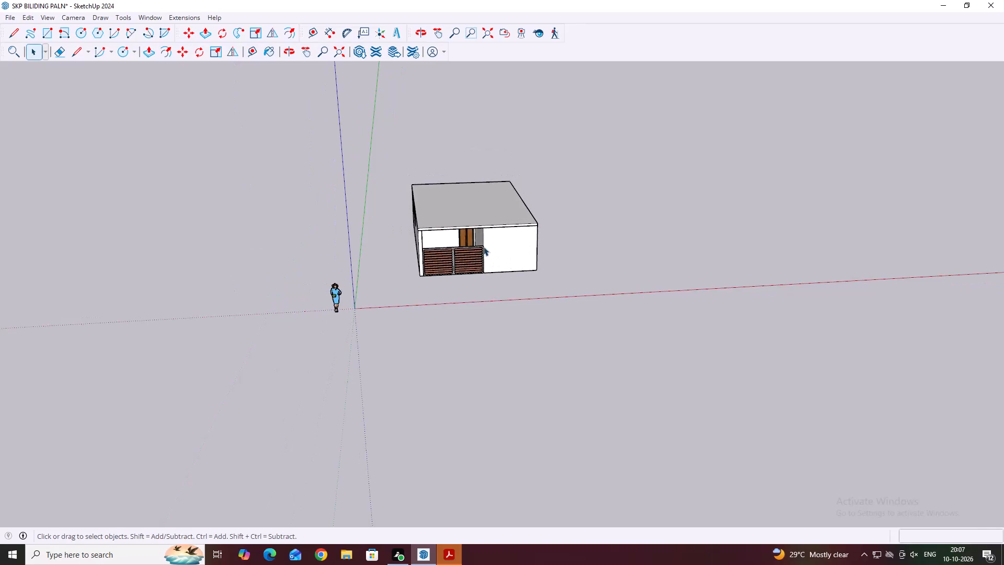
Save the building model as SKP BILIDING PALN in the MANISHA folder, replacing the existing file.
scroll(483, 246, "up", 8)
middle_click_drag(614, 234, 618, 205)
scroll(496, 204, "up", 2)
middle_click_drag(504, 197, 459, 213)
scroll(439, 274, "up", 1)
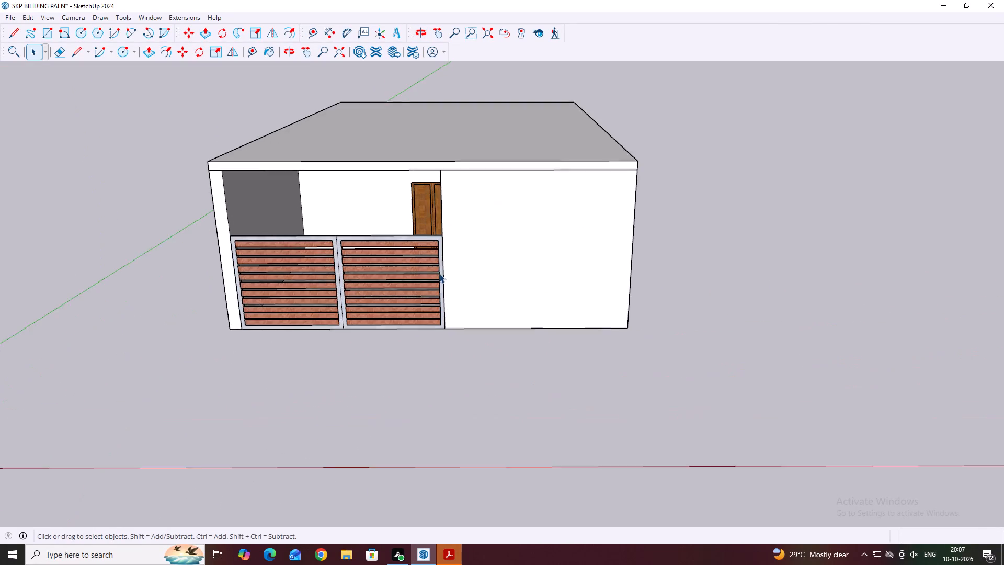
scroll(439, 274, "up", 2)
left_click(14, 17)
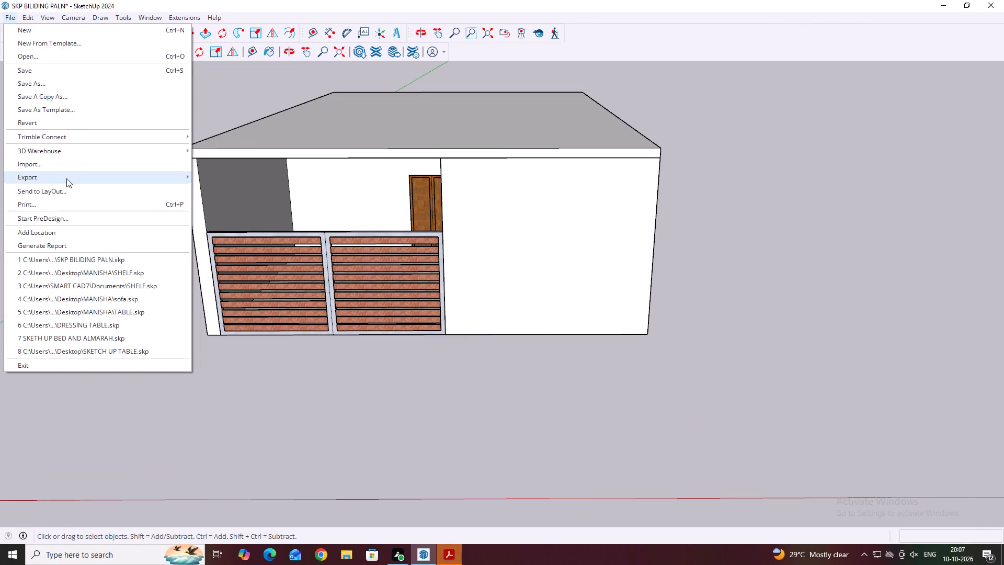
left_click(51, 86)
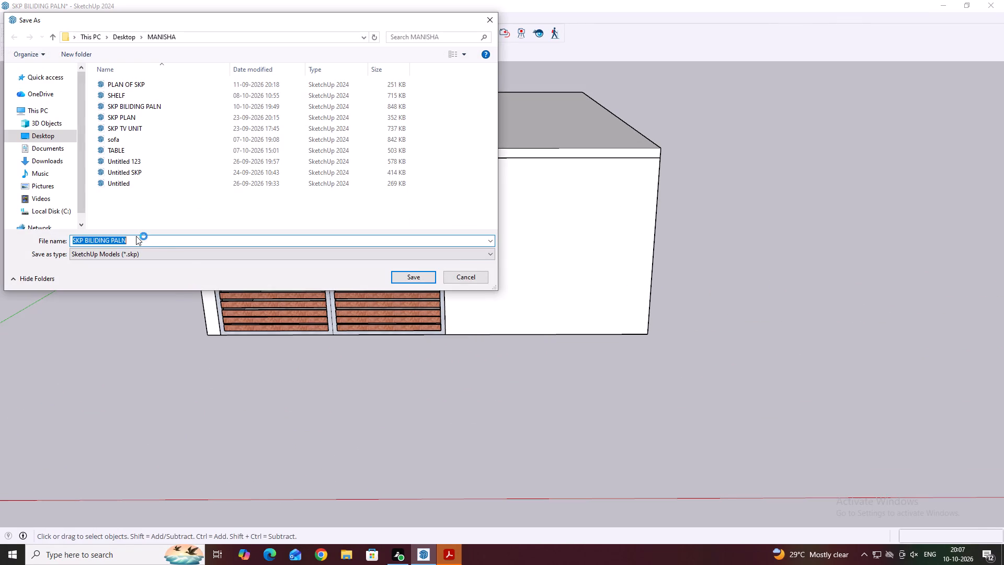
left_click(409, 279)
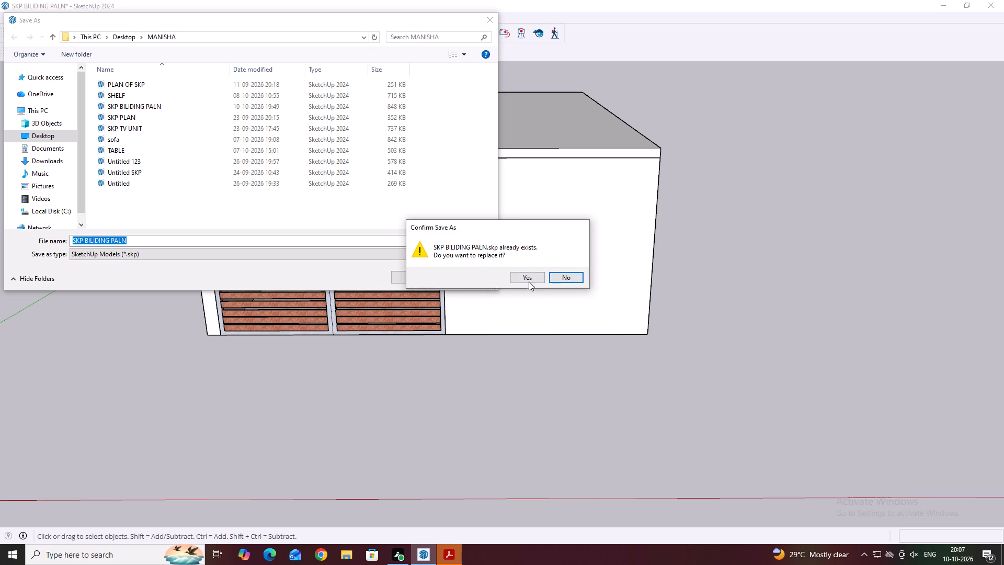
left_click(527, 279)
scroll(540, 280, "down", 2)
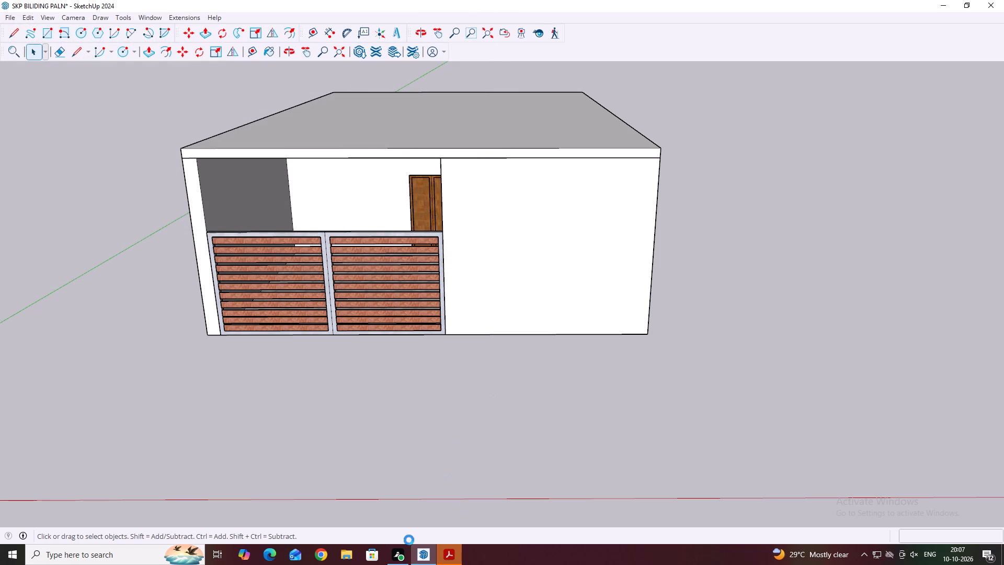